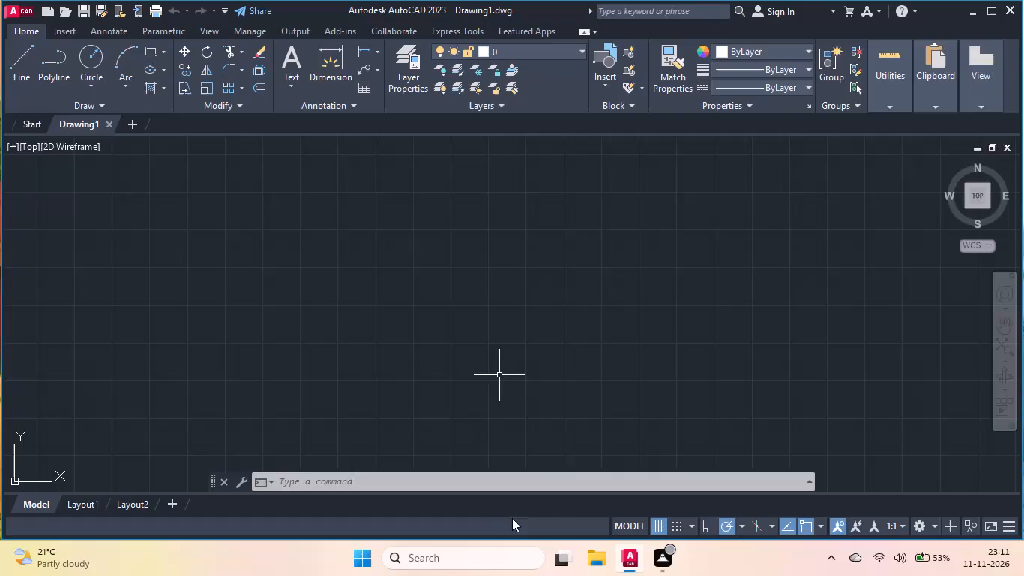
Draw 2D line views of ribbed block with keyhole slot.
Turn on command log file recording with LOGFILEON.
{"action": "left_click", "coordinate": [460, 484]}
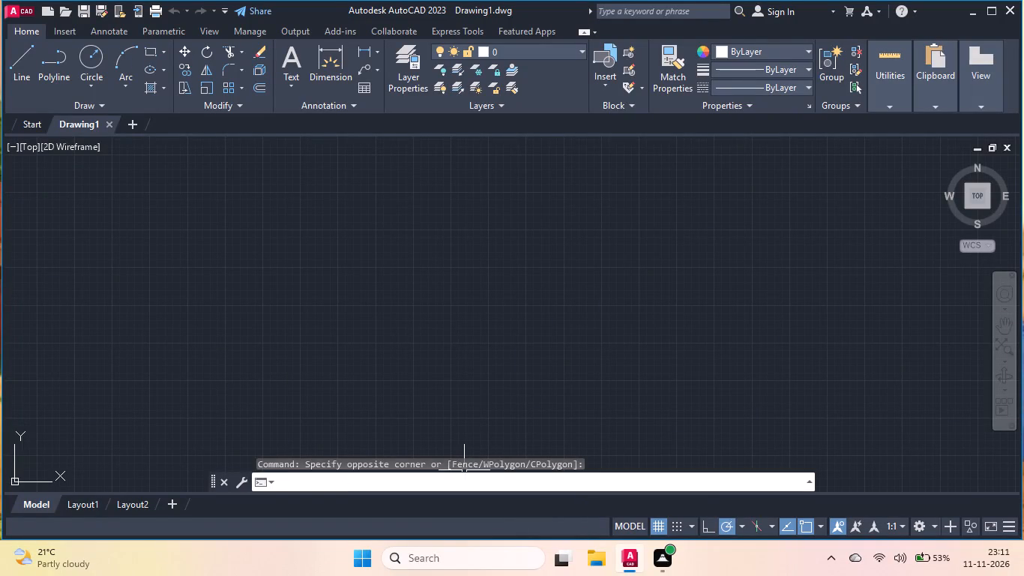
{"action": "type", "text": "lo"}
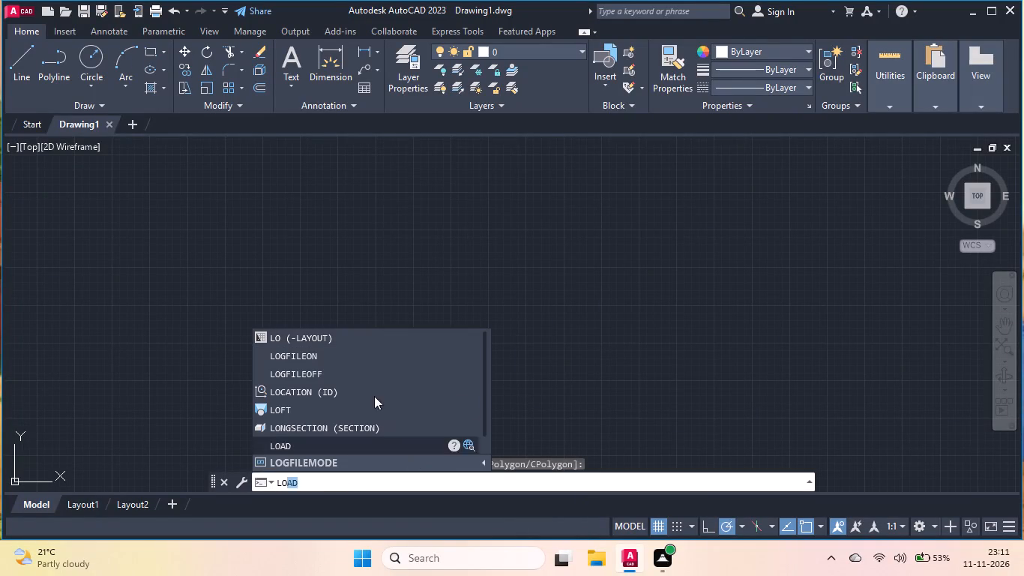
{"action": "left_click", "coordinate": [365, 361]}
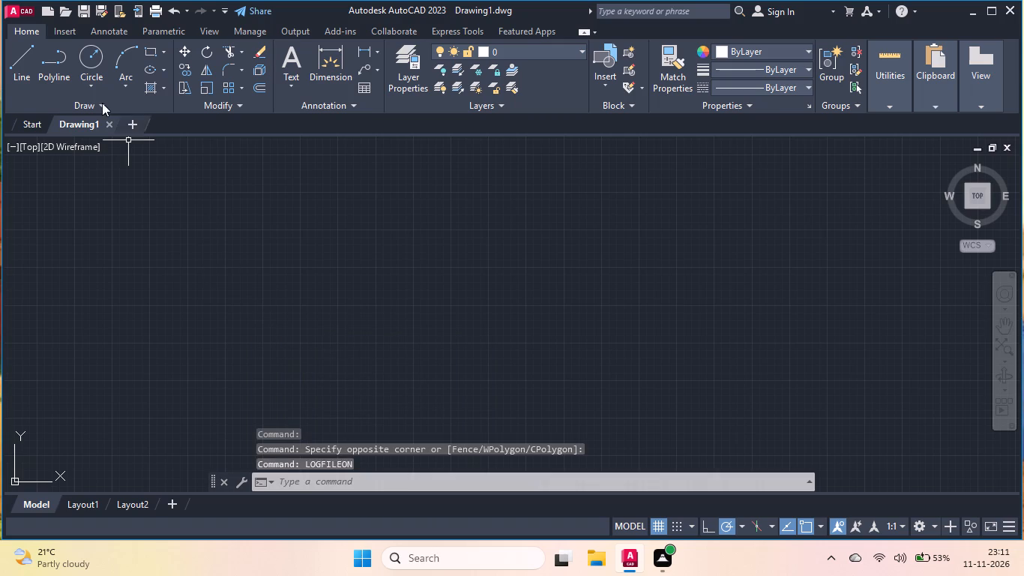
Turn on isometric drafting and switch to the top isoplane.
{"action": "left_click", "coordinate": [757, 522]}
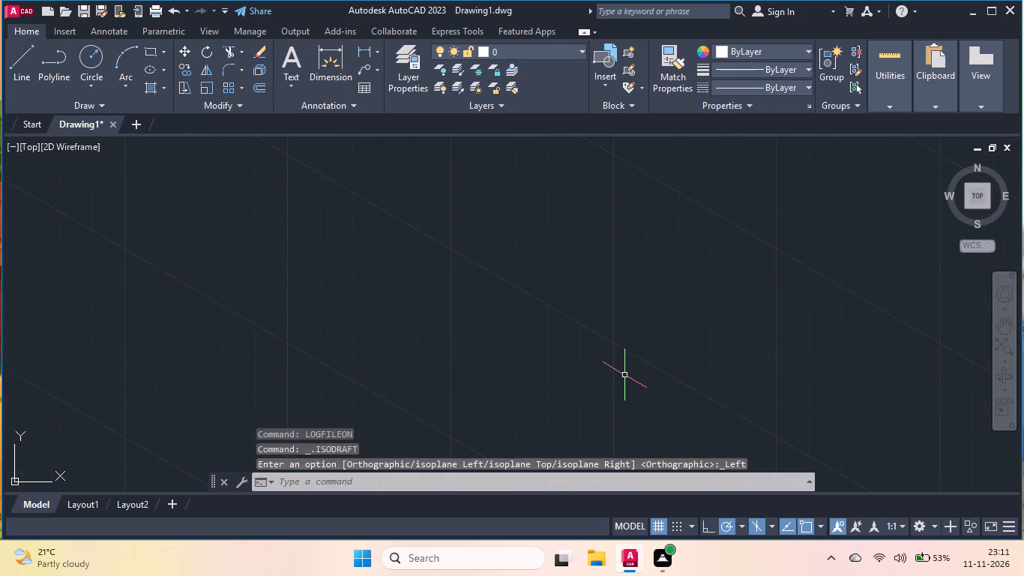
{"action": "key", "text": "F5"}
Draw a 90-unit line at 30° and continue it with a 5-unit vertical line up from its upper end.
{"action": "key", "text": "l"}
{"action": "key", "text": "Return"}
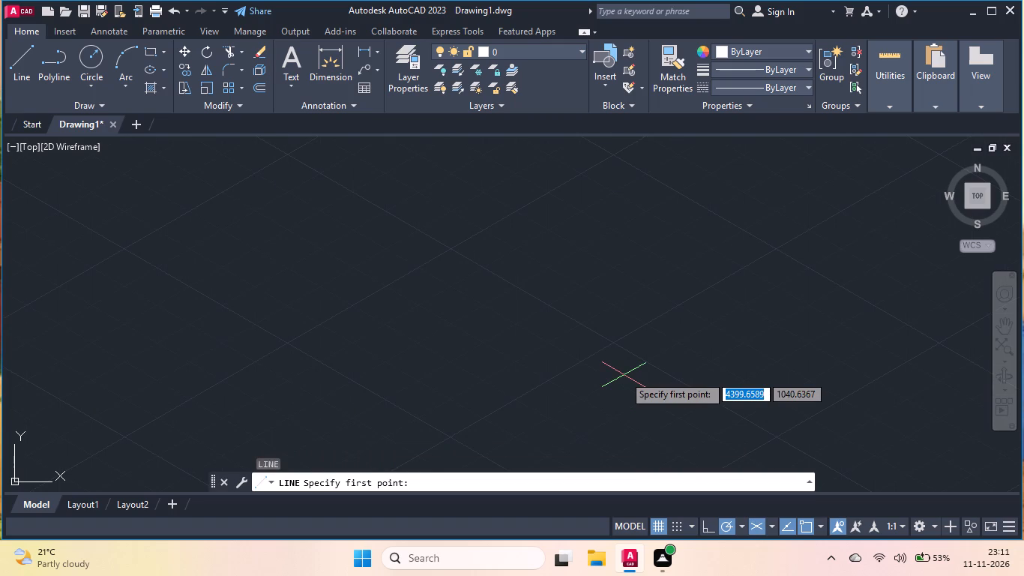
{"action": "left_click", "coordinate": [360, 408]}
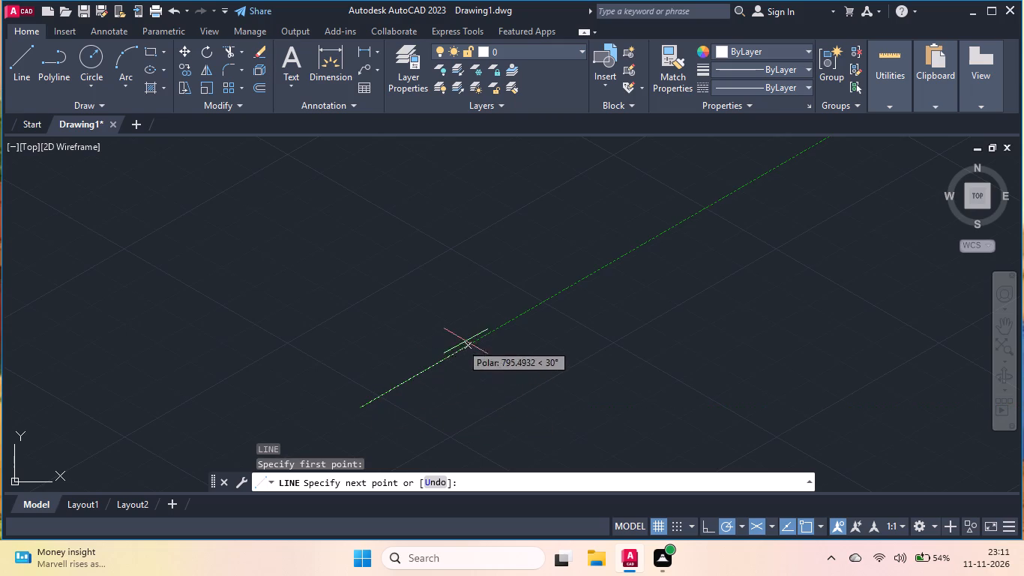
{"action": "type", "text": "90"}
{"action": "key", "text": "Return"}
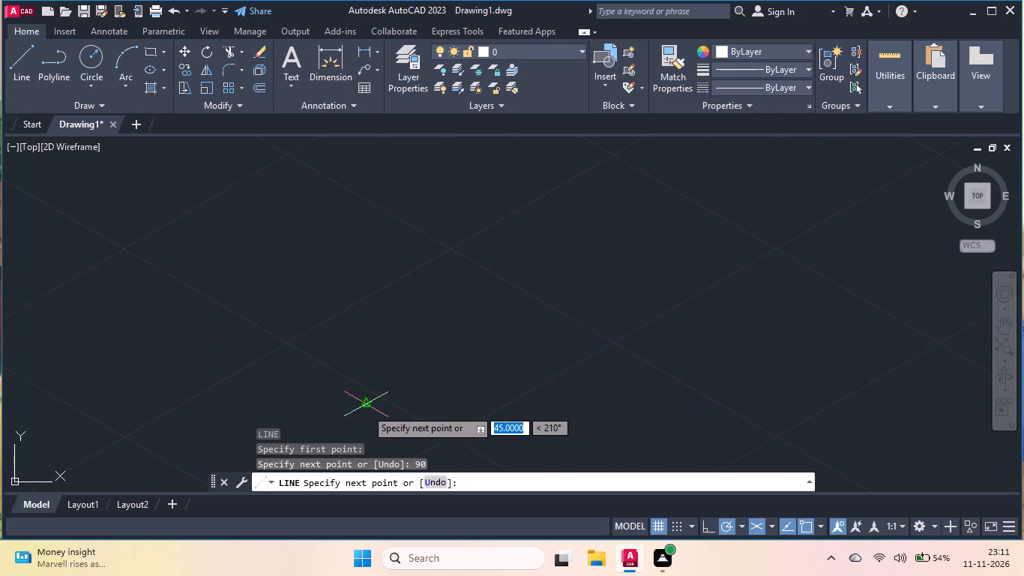
{"action": "scroll", "coordinate": [366, 409], "scroll_direction": "up", "scroll_amount": 4}
{"action": "scroll", "coordinate": [466, 345], "scroll_direction": "down", "scroll_amount": 1}
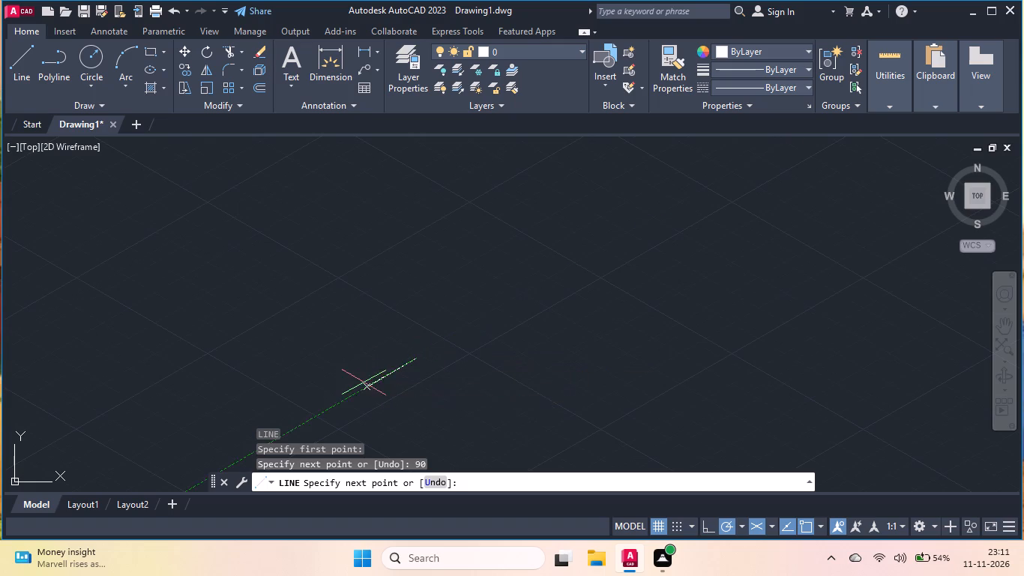
{"action": "scroll", "coordinate": [364, 388], "scroll_direction": "up", "scroll_amount": 4}
{"action": "scroll", "coordinate": [543, 414], "scroll_direction": "down", "scroll_amount": 2}
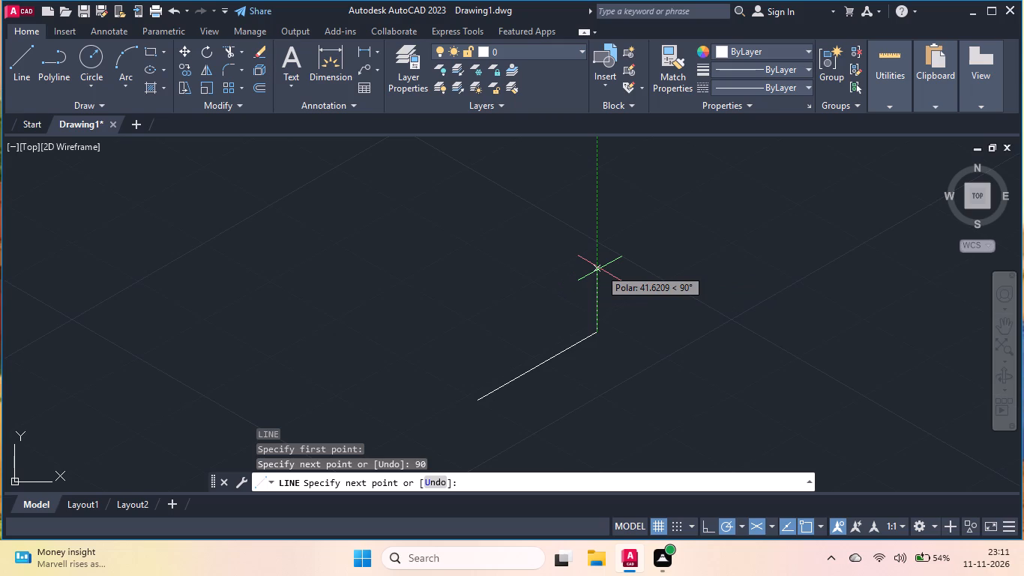
{"action": "key", "text": "5"}
{"action": "key", "text": "Return"}
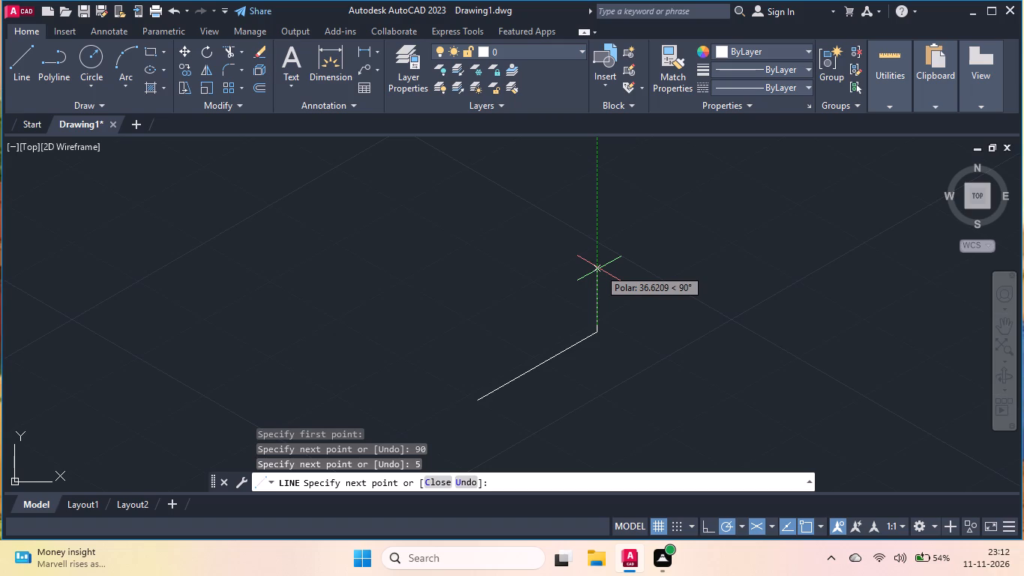
{"action": "key", "text": "Return"}
Draw a 20-unit guide line at 150°, starting 10 units from the long line's midpoint toward its upper end.
{"action": "key", "text": "Return"}
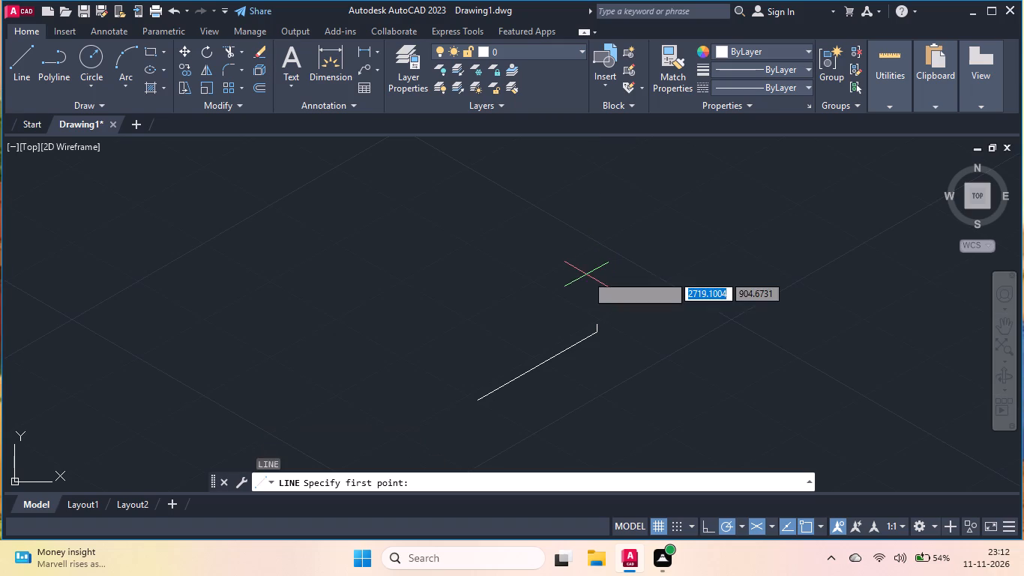
{"action": "scroll", "coordinate": [538, 368], "scroll_direction": "up", "scroll_amount": 3}
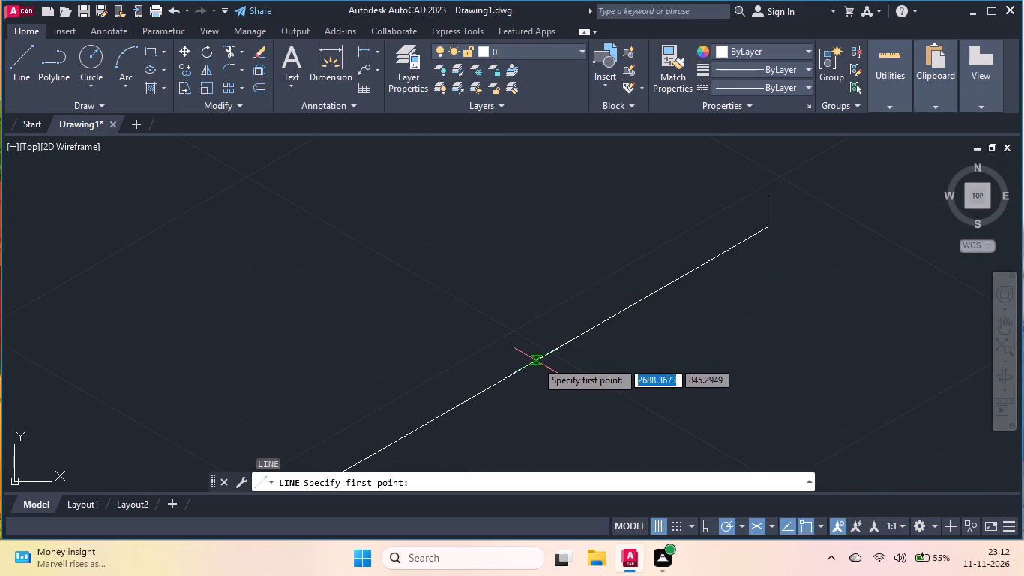
{"action": "scroll", "coordinate": [536, 361], "scroll_direction": "down", "scroll_amount": 2}
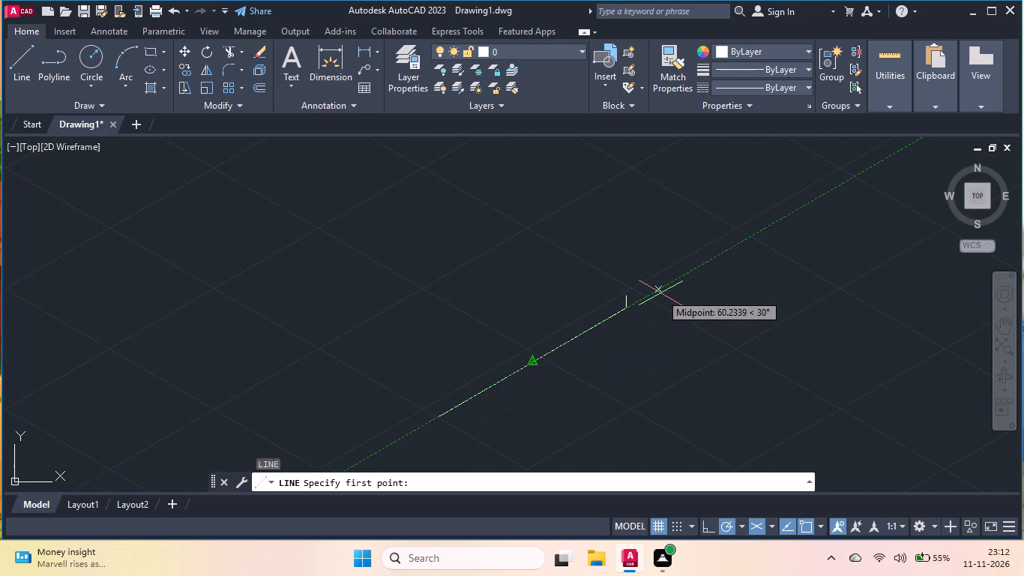
{"action": "key", "text": "1"}
{"action": "key", "text": "0"}
{"action": "key", "text": "Return"}
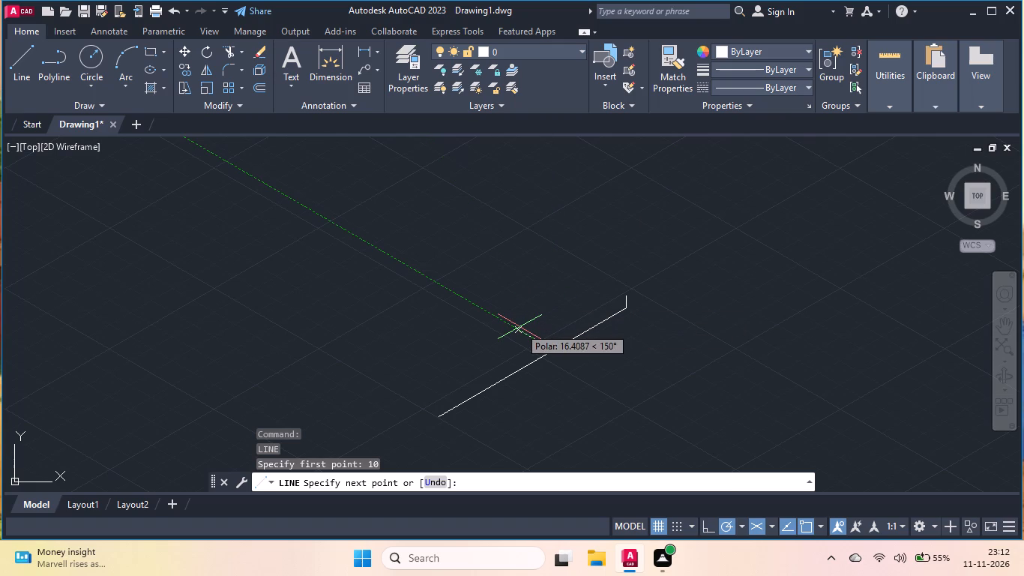
{"action": "type", "text": "20"}
{"action": "key", "text": "Return"}
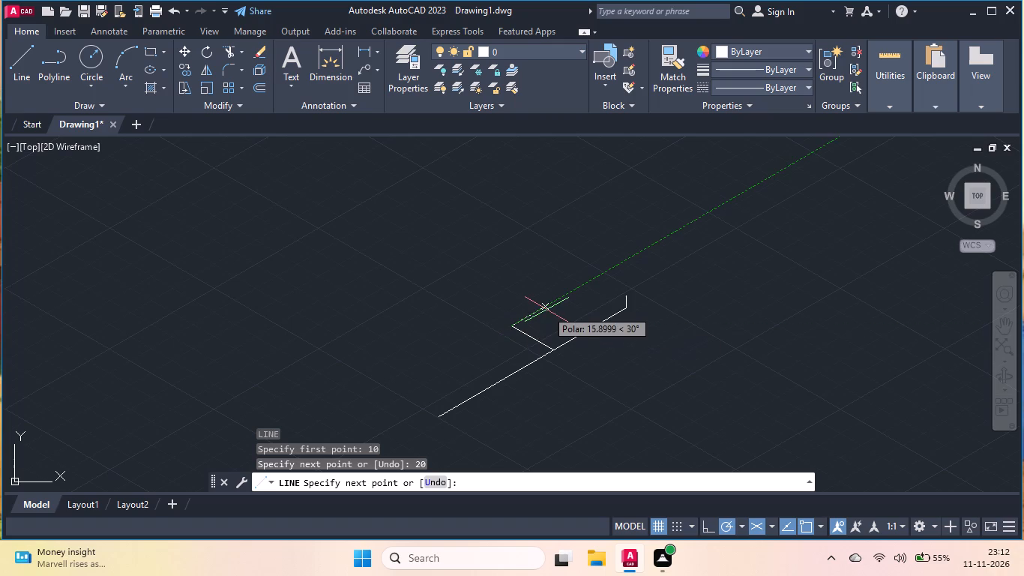
{"action": "key", "text": "Return"}
Draw a 20-unit line at 210° from the point on the guide line aligned with the short vertical line's top.
{"action": "key", "text": "Return"}
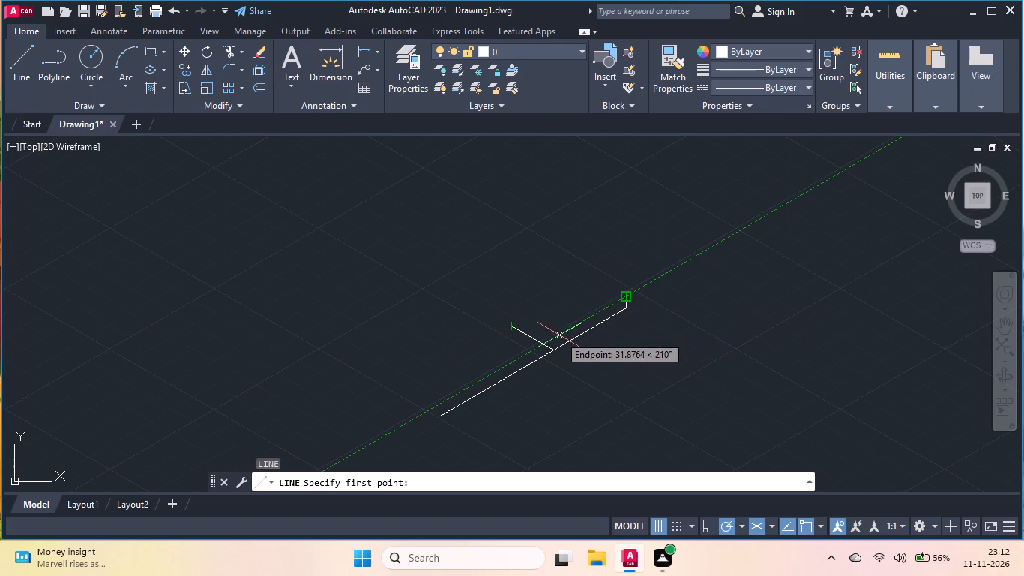
{"action": "scroll", "coordinate": [542, 343], "scroll_direction": "up", "scroll_amount": 2}
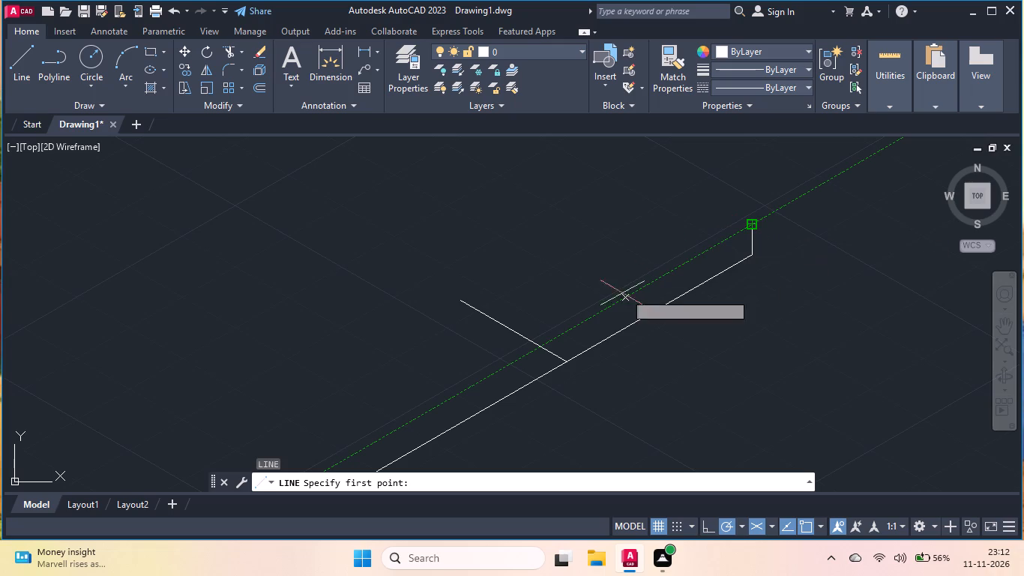
{"action": "left_click", "coordinate": [539, 346]}
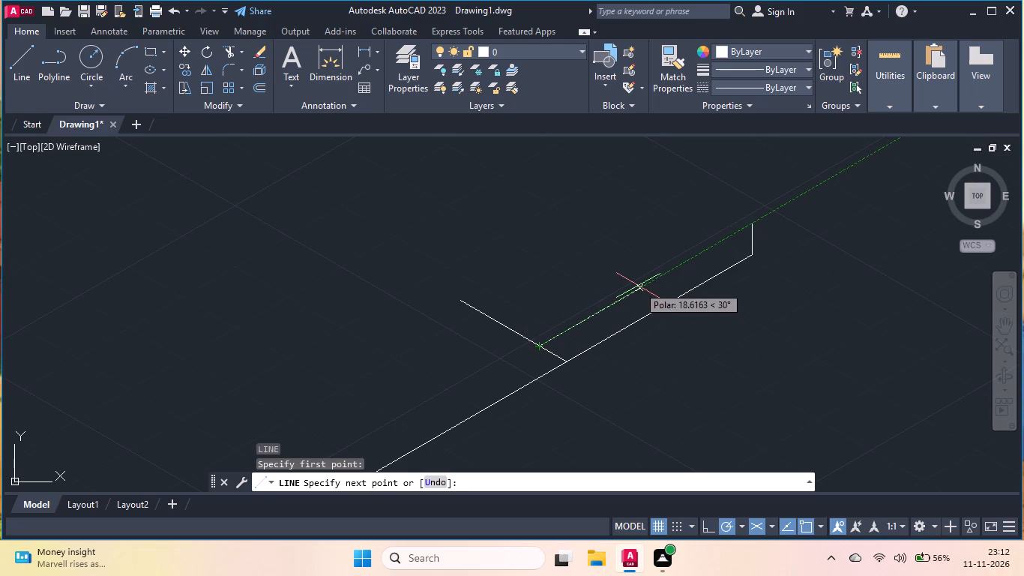
{"action": "scroll", "coordinate": [638, 285], "scroll_direction": "down", "scroll_amount": 1}
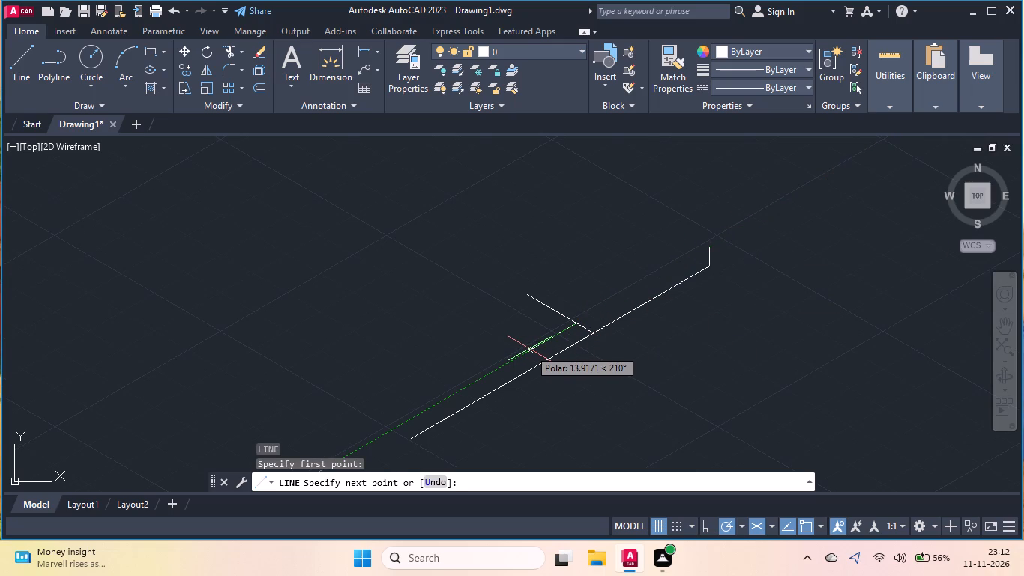
{"action": "key", "text": "2"}
{"action": "key", "text": "0"}
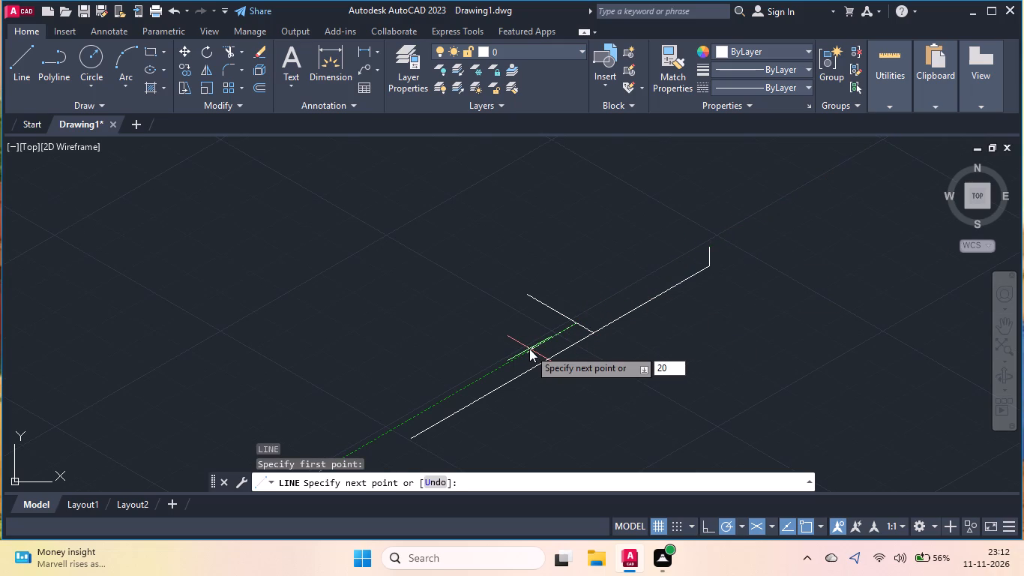
{"action": "key", "text": "Return"}
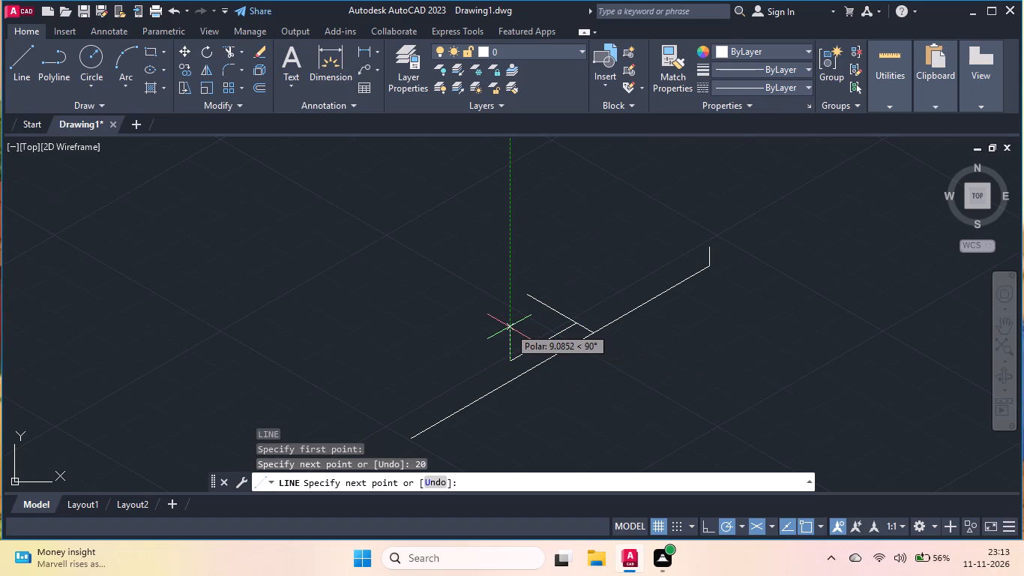
{"action": "right_click", "coordinate": [507, 327]}
{"action": "left_click", "coordinate": [526, 330]}
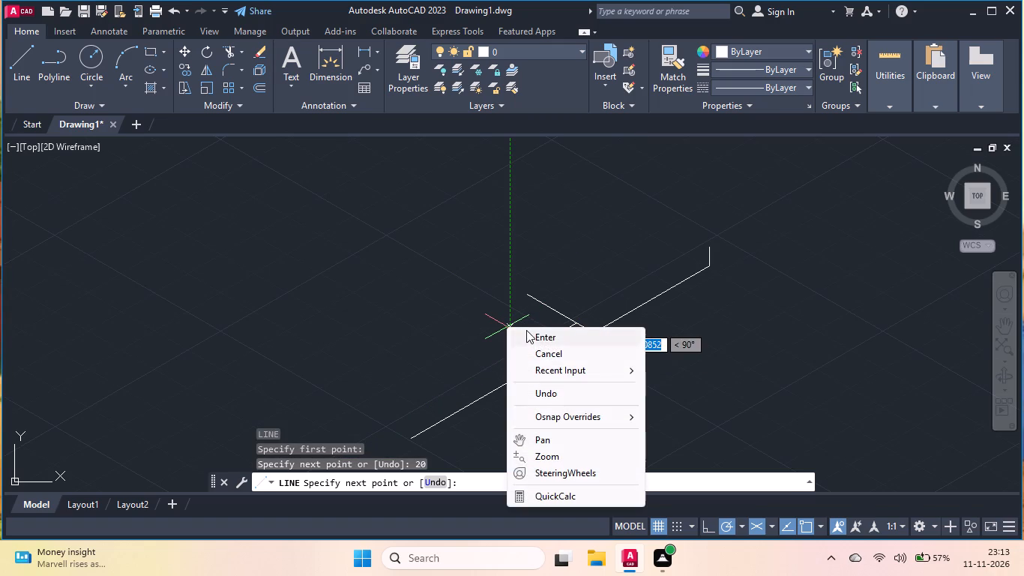
Erase the 20-unit guide line running at 150° from the long line.
{"action": "left_click", "coordinate": [552, 309]}
{"action": "key", "text": "Delete"}
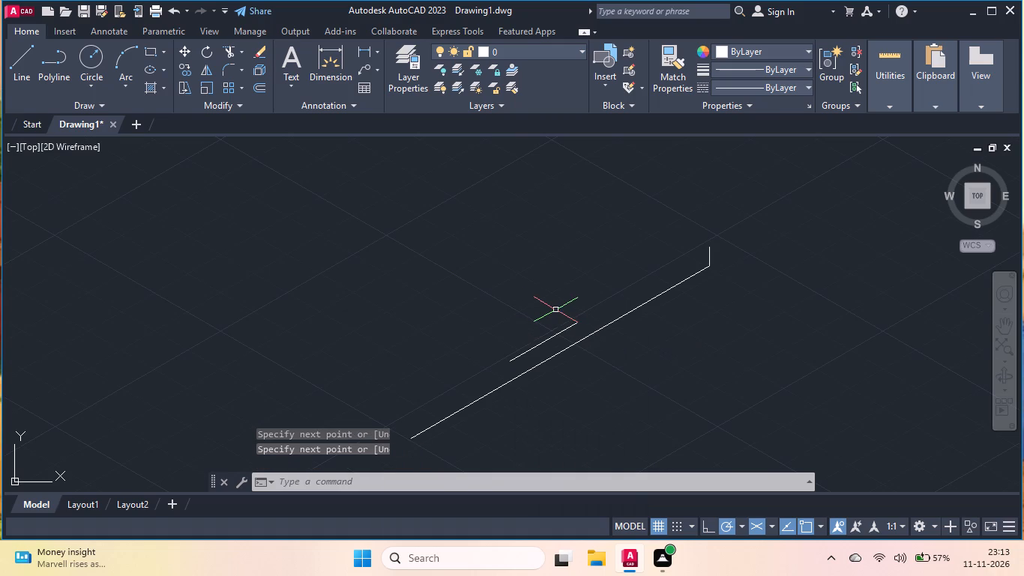
Start a line from the upper end of the short line parallel to the 90-unit line.
{"action": "key", "text": "l"}
{"action": "key", "text": "Return"}
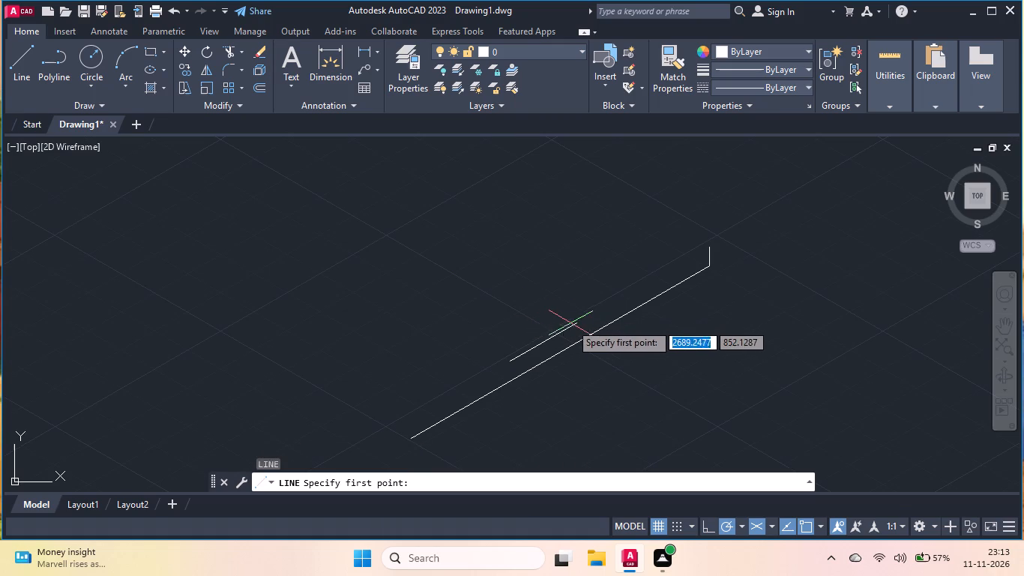
{"action": "double_click", "coordinate": [574, 322]}
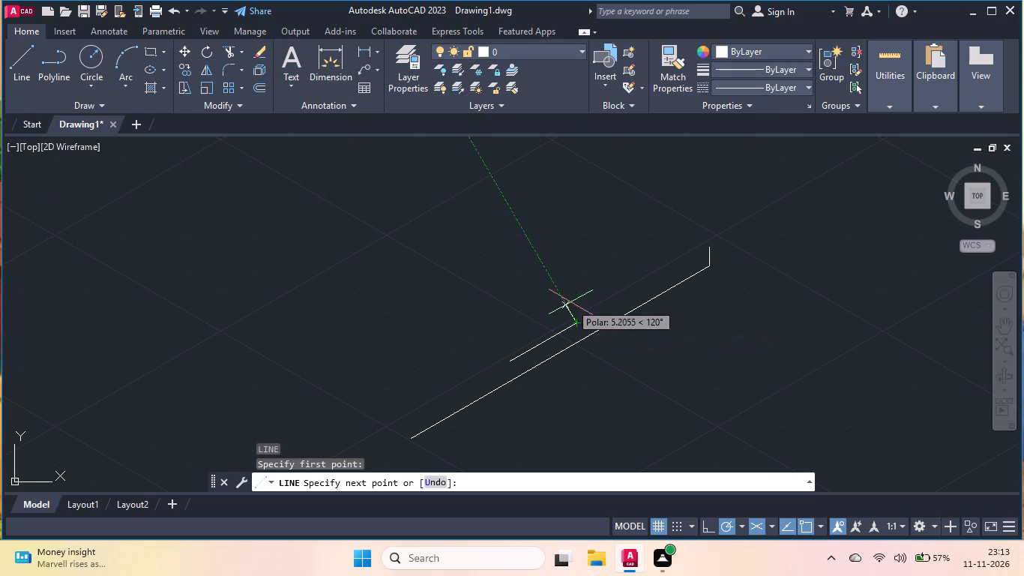
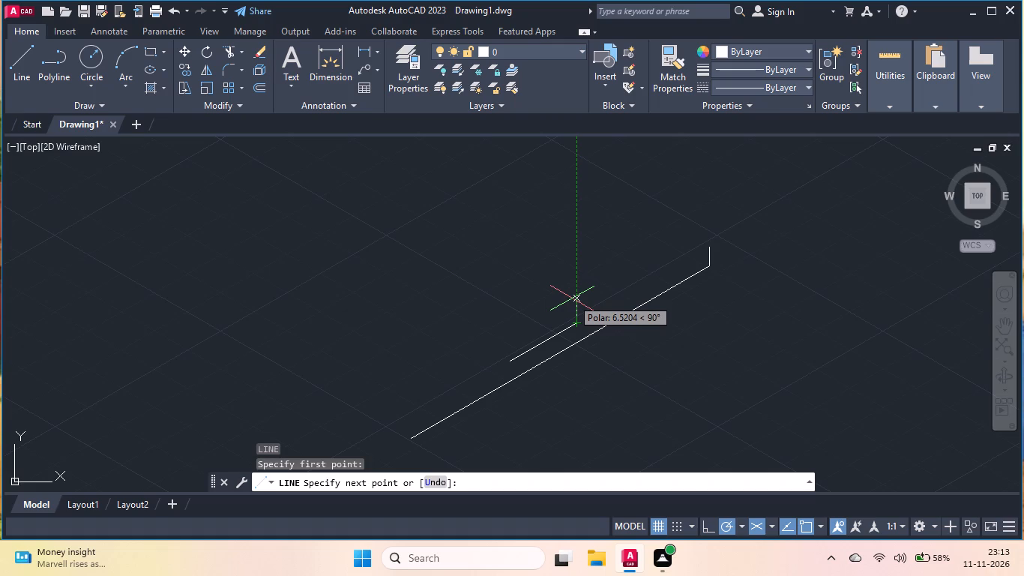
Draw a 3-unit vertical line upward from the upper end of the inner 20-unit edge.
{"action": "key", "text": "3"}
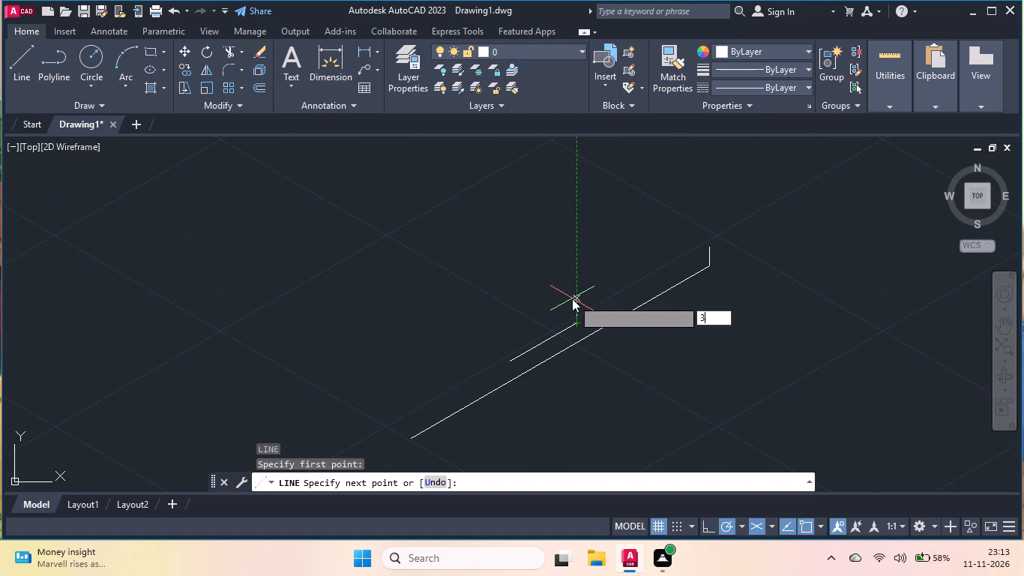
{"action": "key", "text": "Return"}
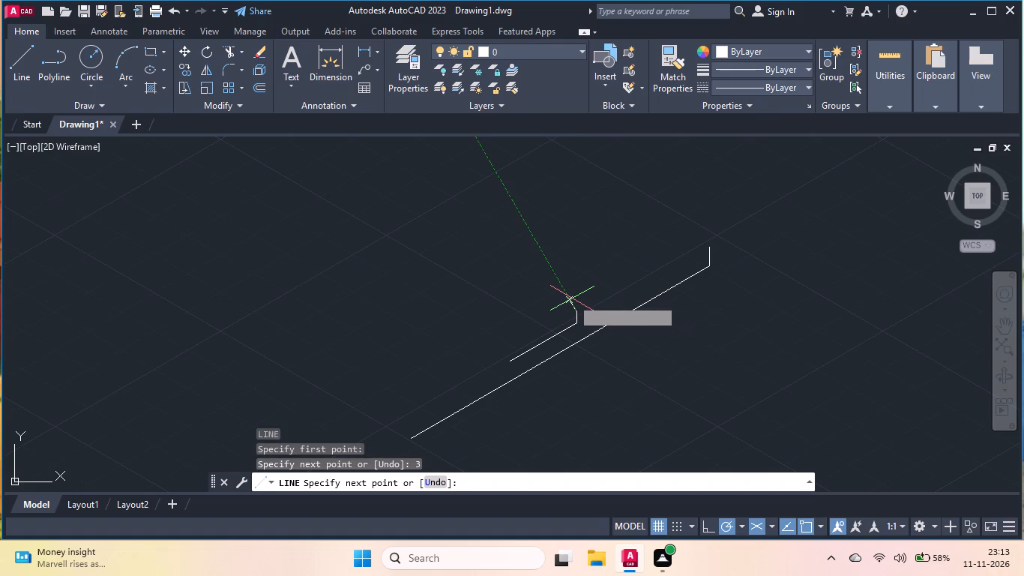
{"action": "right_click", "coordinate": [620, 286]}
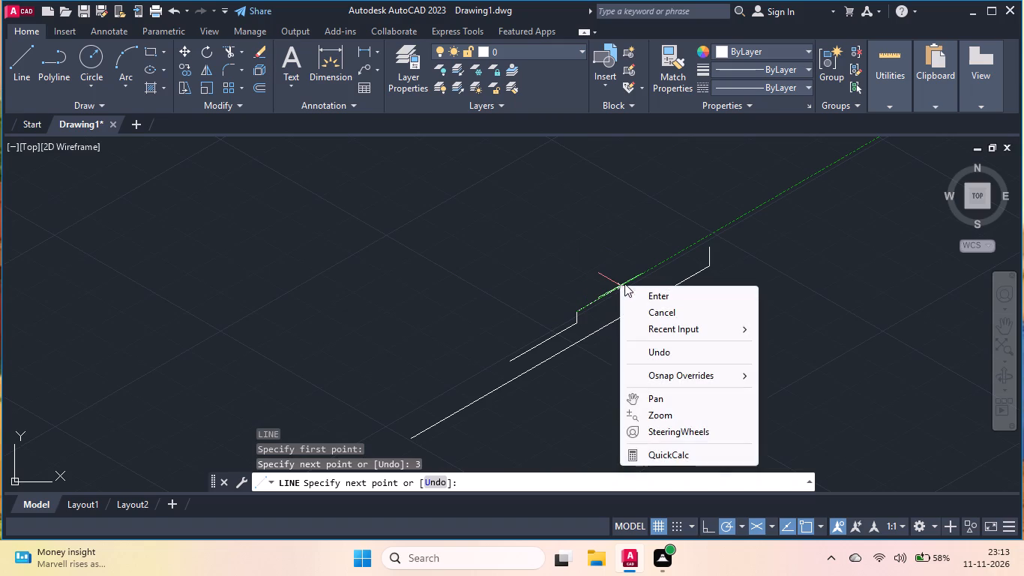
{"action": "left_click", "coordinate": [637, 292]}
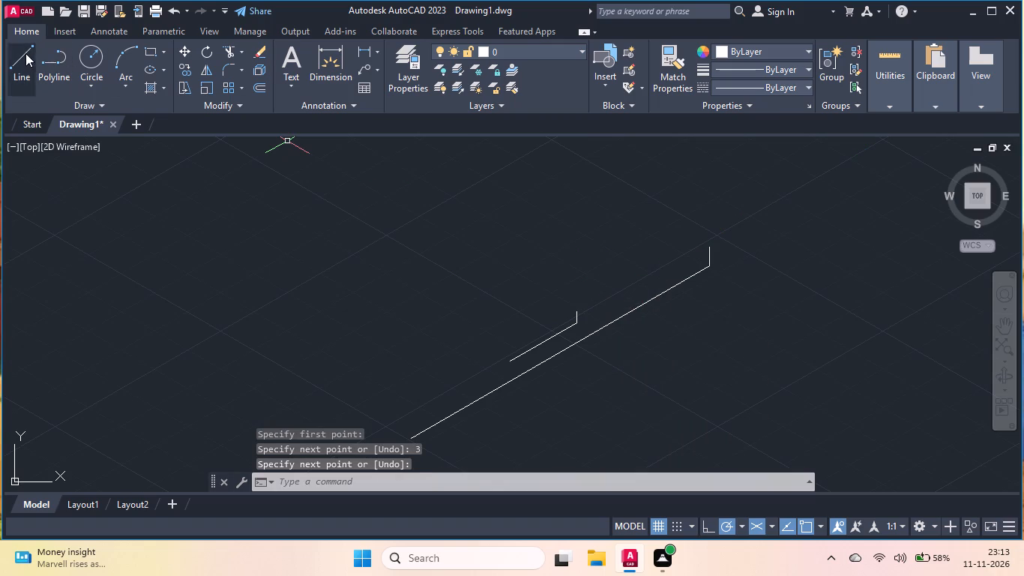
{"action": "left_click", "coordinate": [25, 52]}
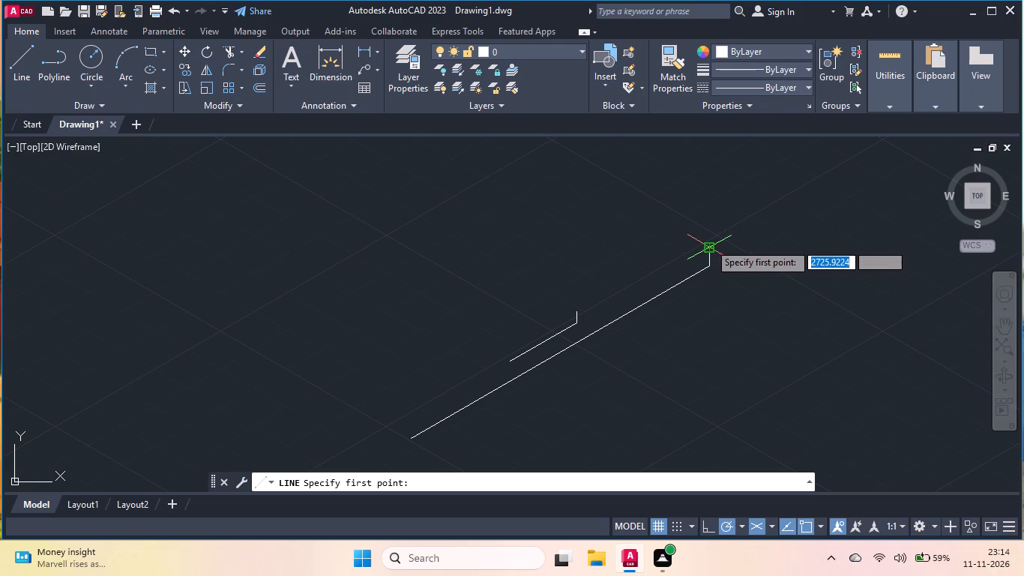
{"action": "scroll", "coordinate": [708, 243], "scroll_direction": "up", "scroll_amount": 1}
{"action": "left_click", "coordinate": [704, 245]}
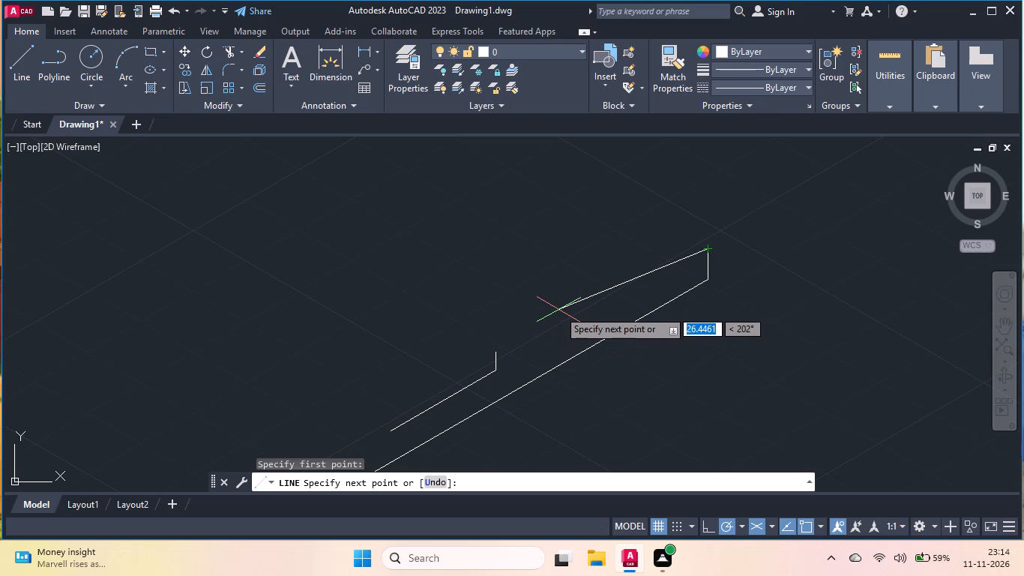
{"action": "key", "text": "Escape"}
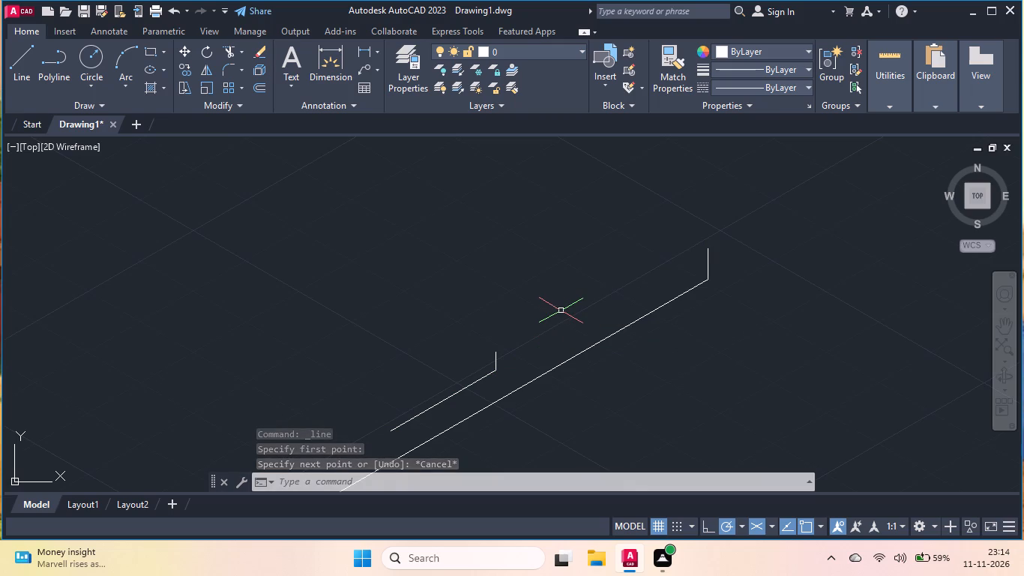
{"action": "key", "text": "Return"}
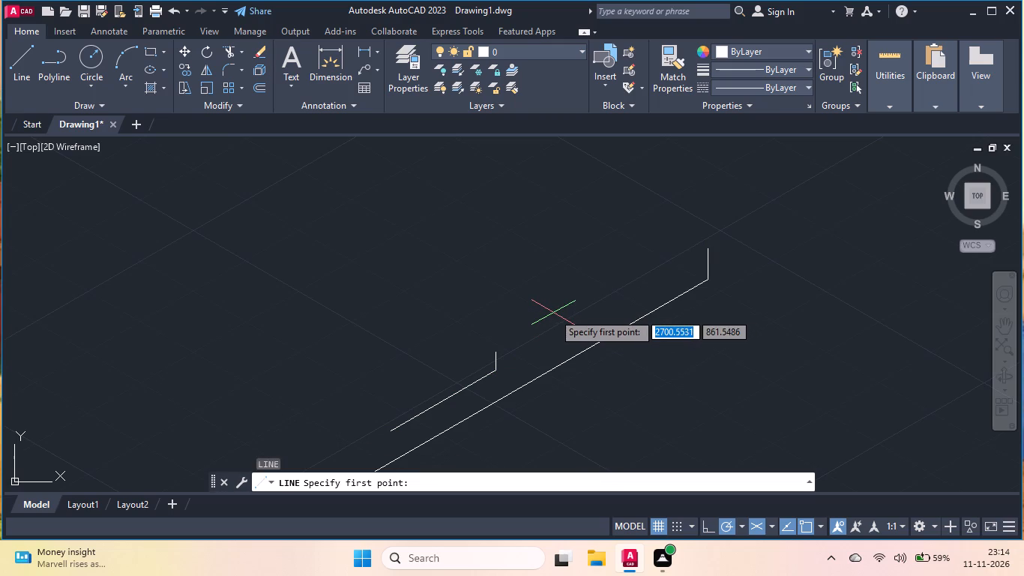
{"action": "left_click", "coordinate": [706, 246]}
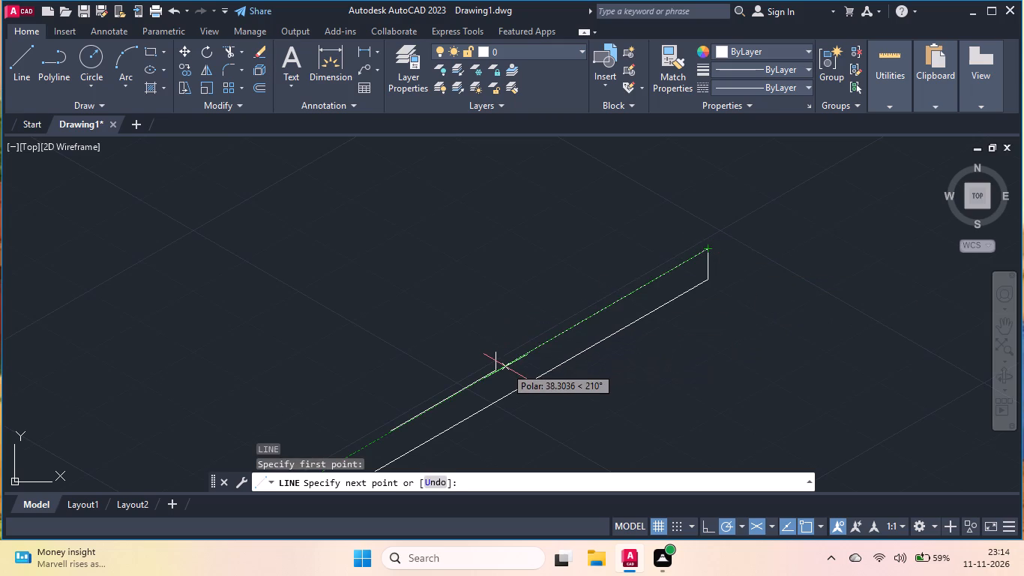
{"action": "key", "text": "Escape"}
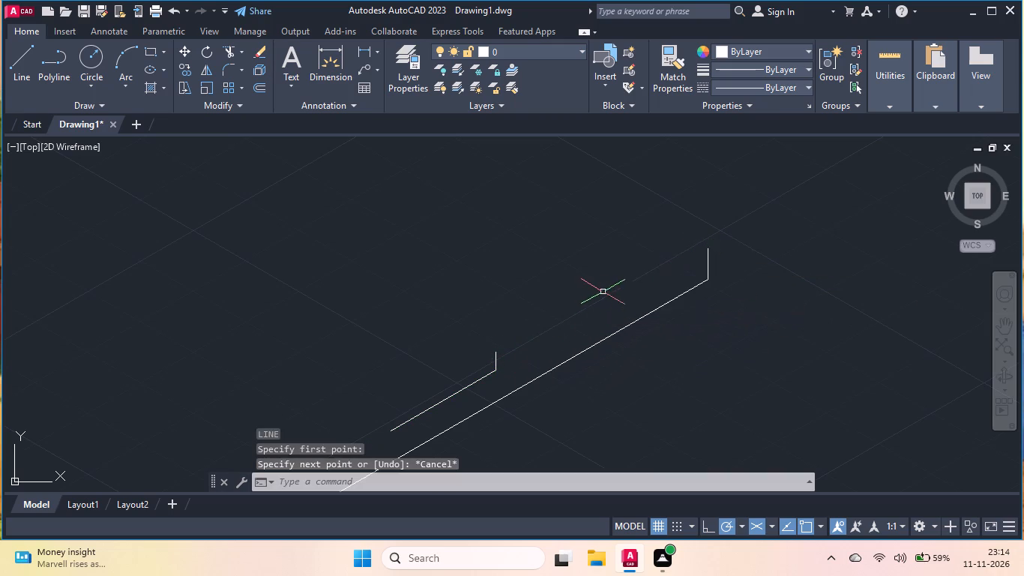
Draw a vertical edge upward from the 90-unit line's lower end in two consecutive segments of 6 and 2 units.
{"action": "scroll", "coordinate": [639, 271], "scroll_direction": "down", "scroll_amount": 3}
{"action": "scroll", "coordinate": [517, 366], "scroll_direction": "up", "scroll_amount": 2}
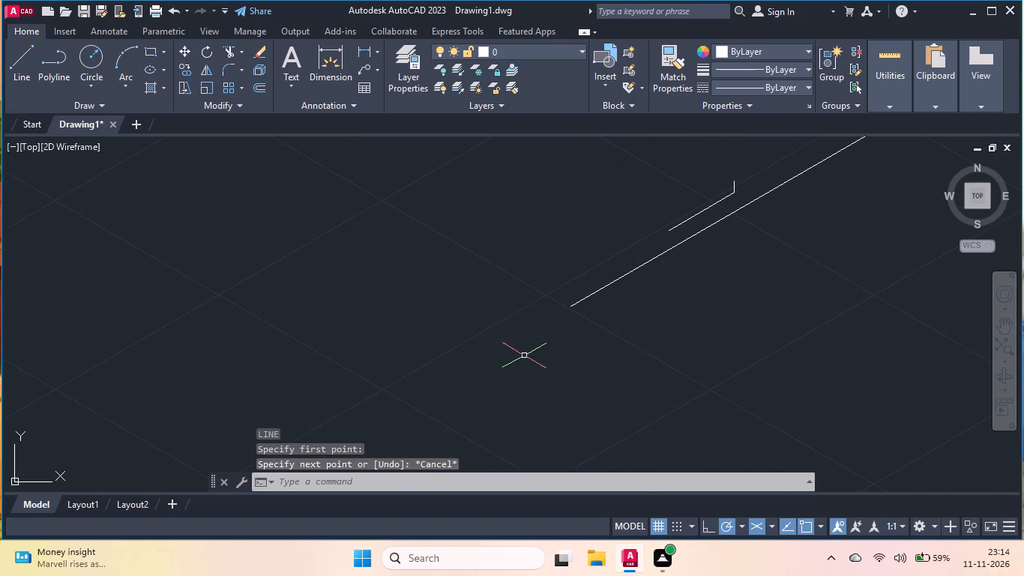
{"action": "left_click", "coordinate": [25, 60]}
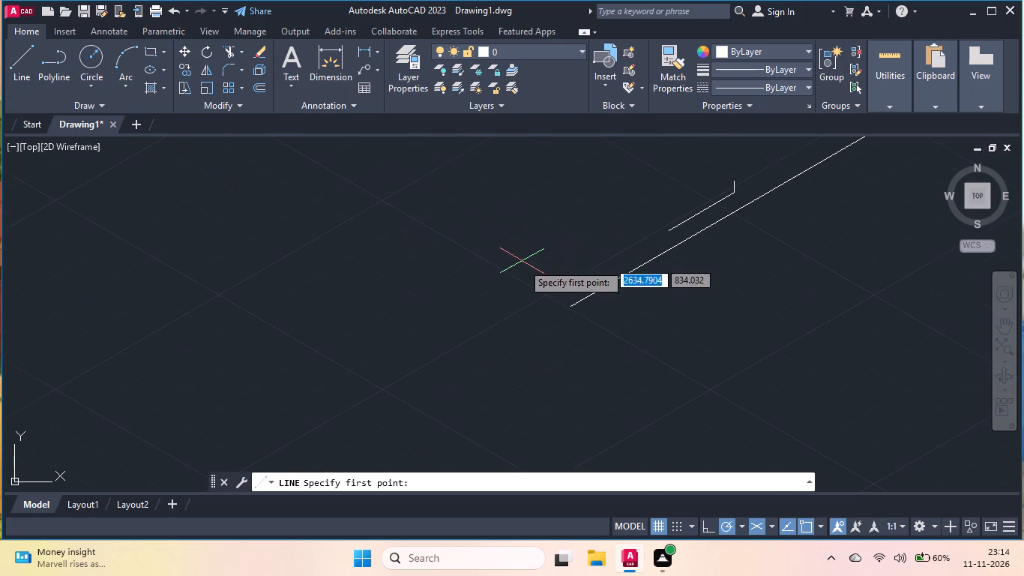
{"action": "scroll", "coordinate": [522, 263], "scroll_direction": "down", "scroll_amount": 1}
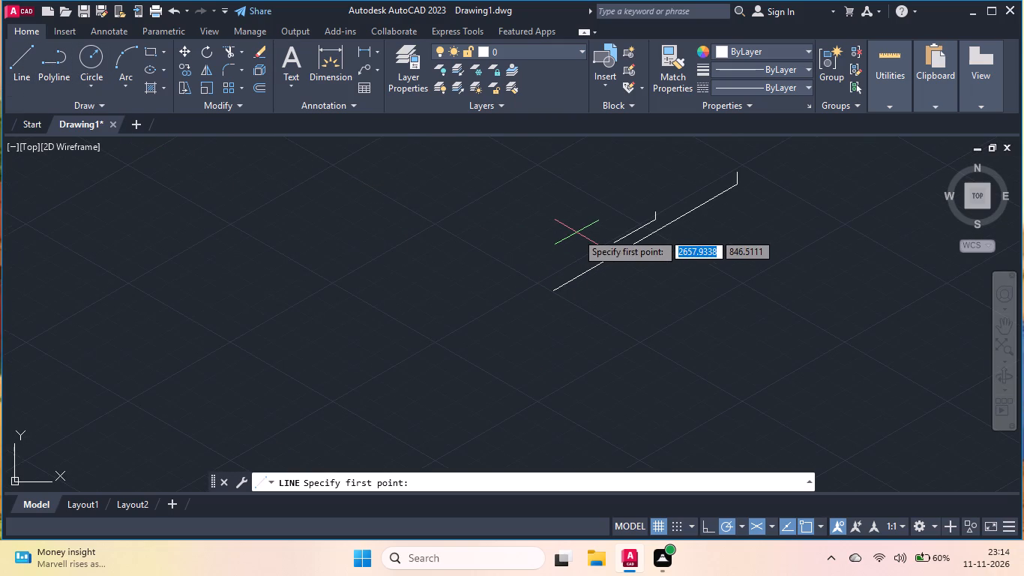
{"action": "scroll", "coordinate": [576, 232], "scroll_direction": "up", "scroll_amount": 1}
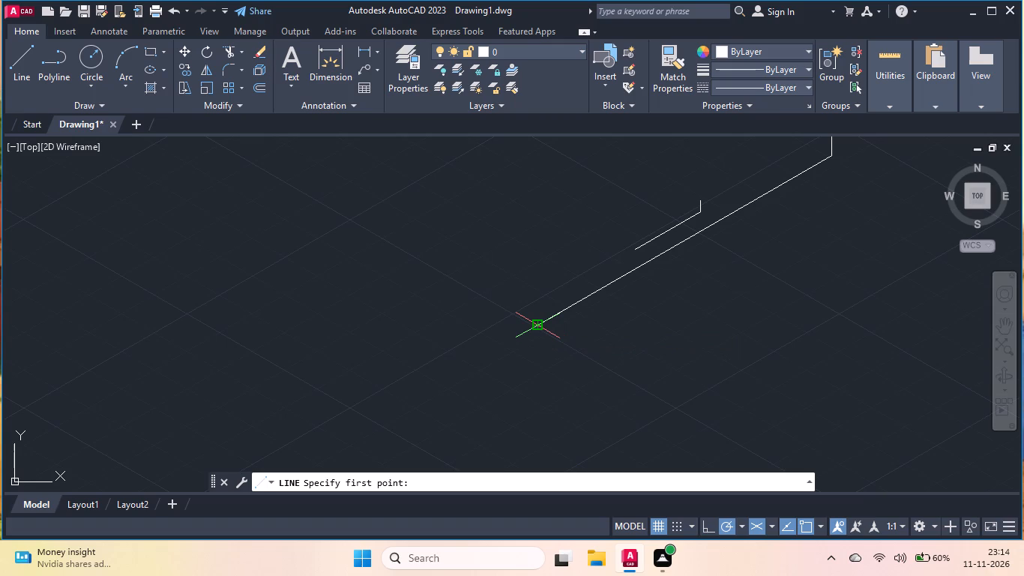
{"action": "left_click", "coordinate": [537, 325]}
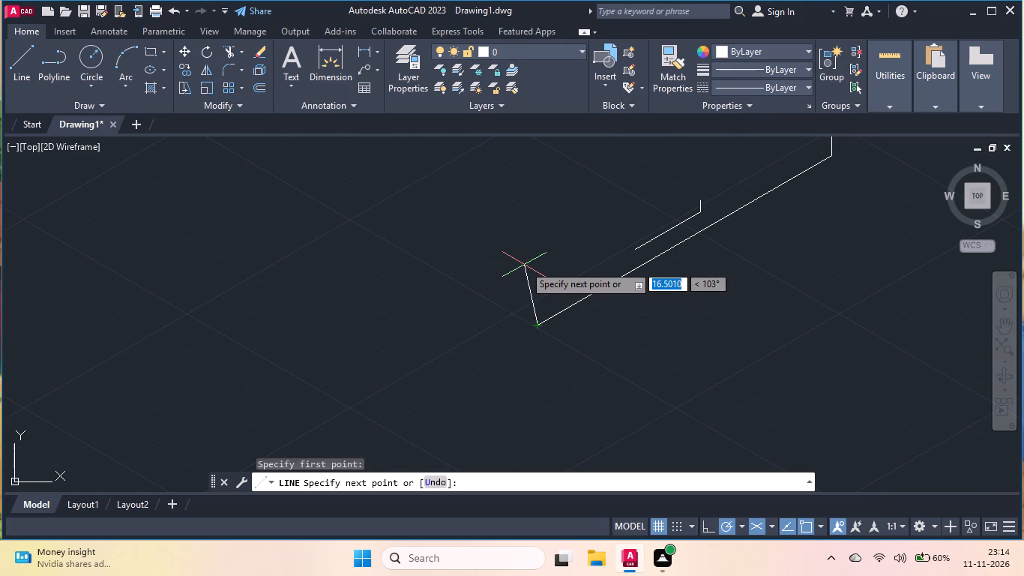
{"action": "key", "text": "6"}
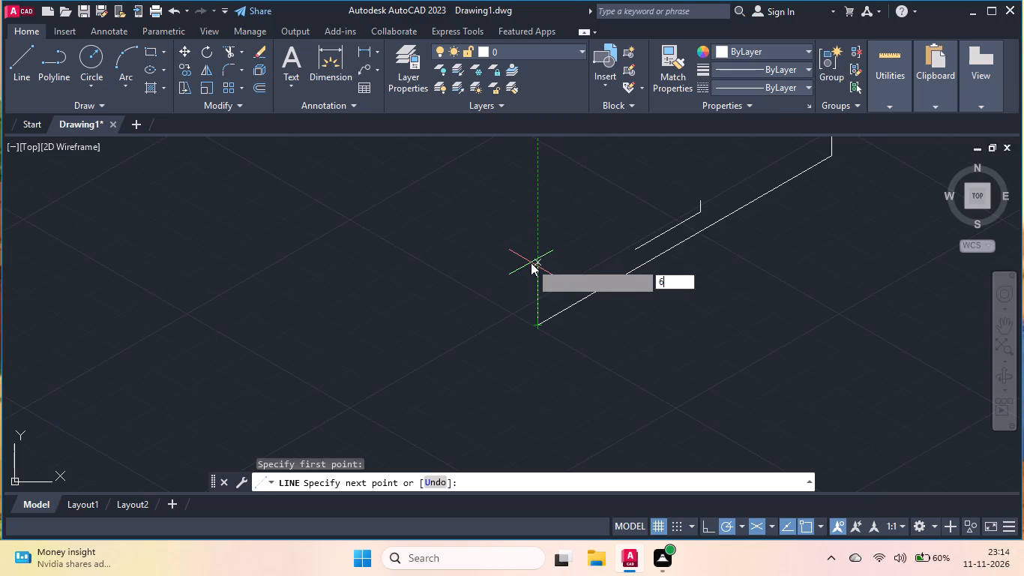
{"action": "key", "text": "Return"}
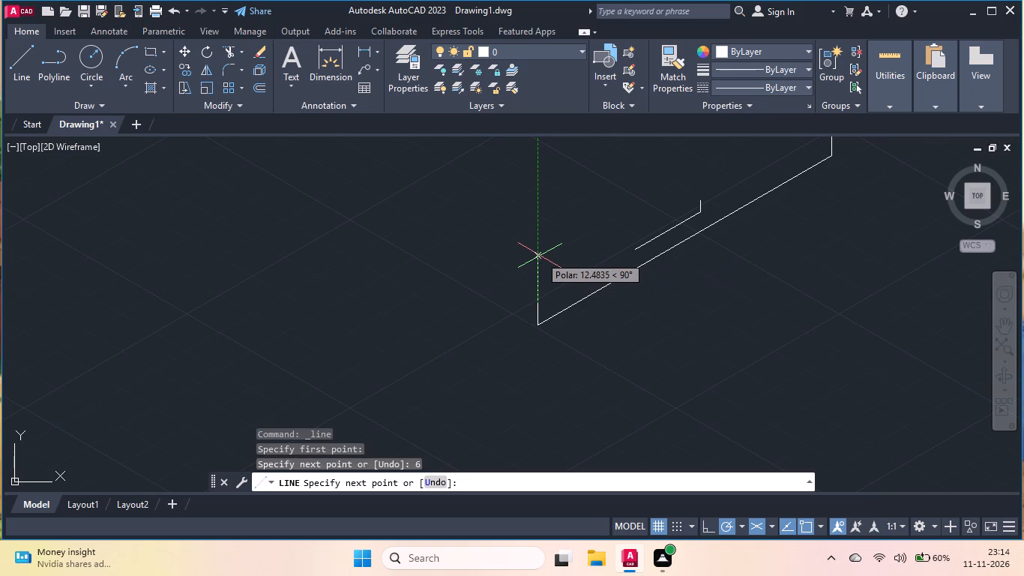
{"action": "key", "text": "2"}
{"action": "key", "text": "Return"}
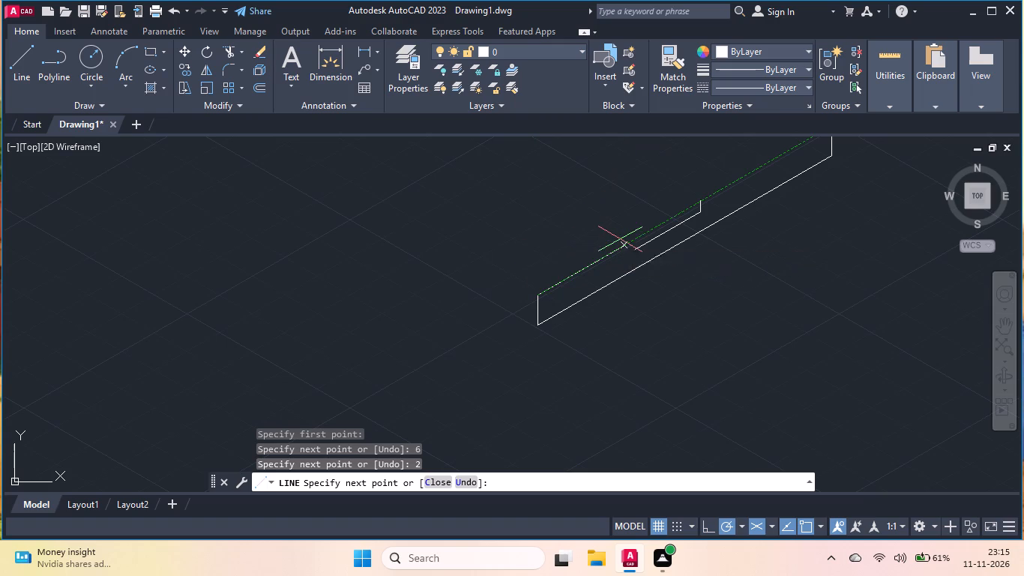
Continue the line at 30° until perpendicular to the inner edge's lower end, and join it to that end at 300°, about 2.45 units.
{"action": "scroll", "coordinate": [627, 239], "scroll_direction": "up", "scroll_amount": 2}
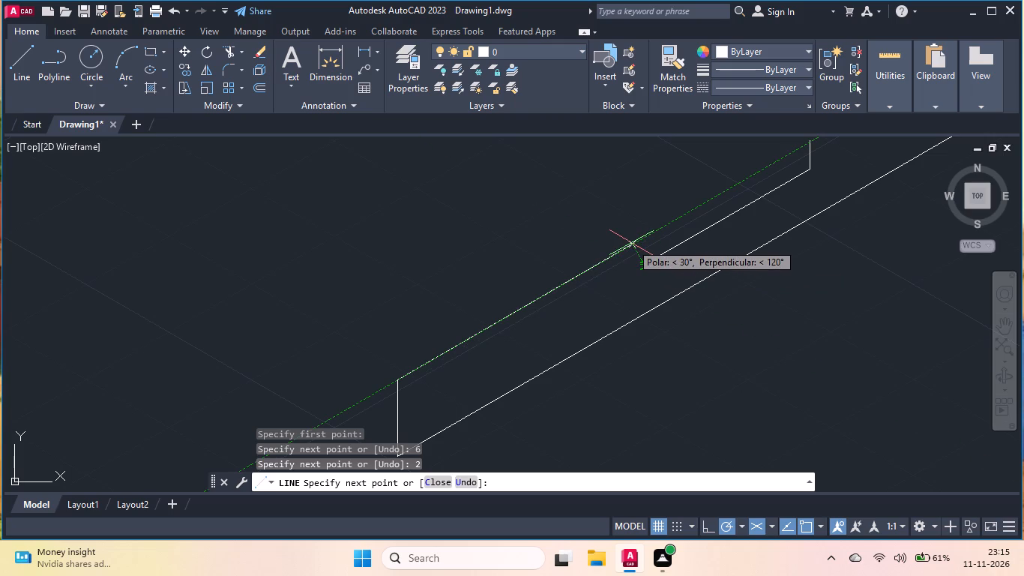
{"action": "left_click", "coordinate": [631, 243]}
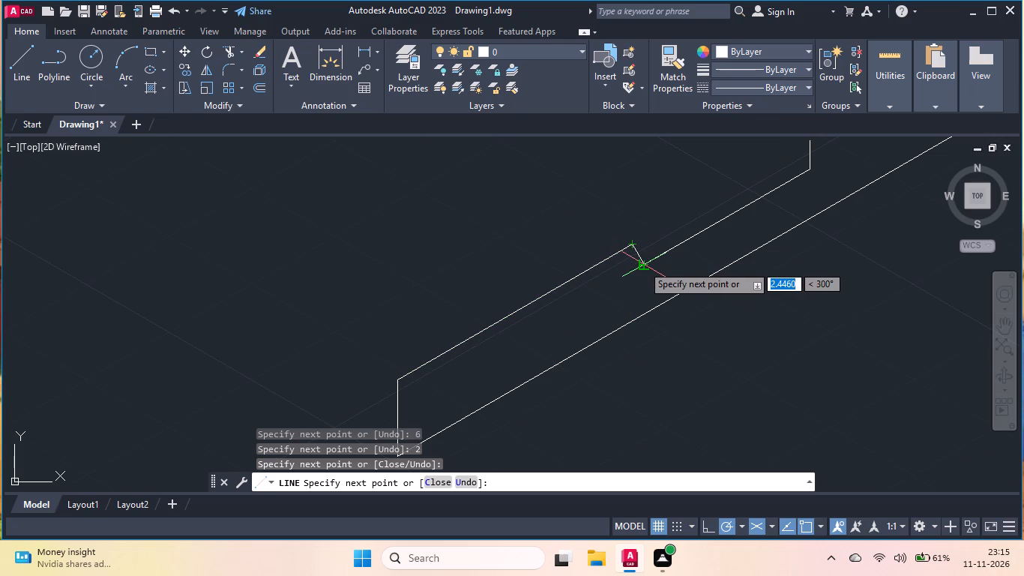
{"action": "scroll", "coordinate": [646, 266], "scroll_direction": "up", "scroll_amount": 3}
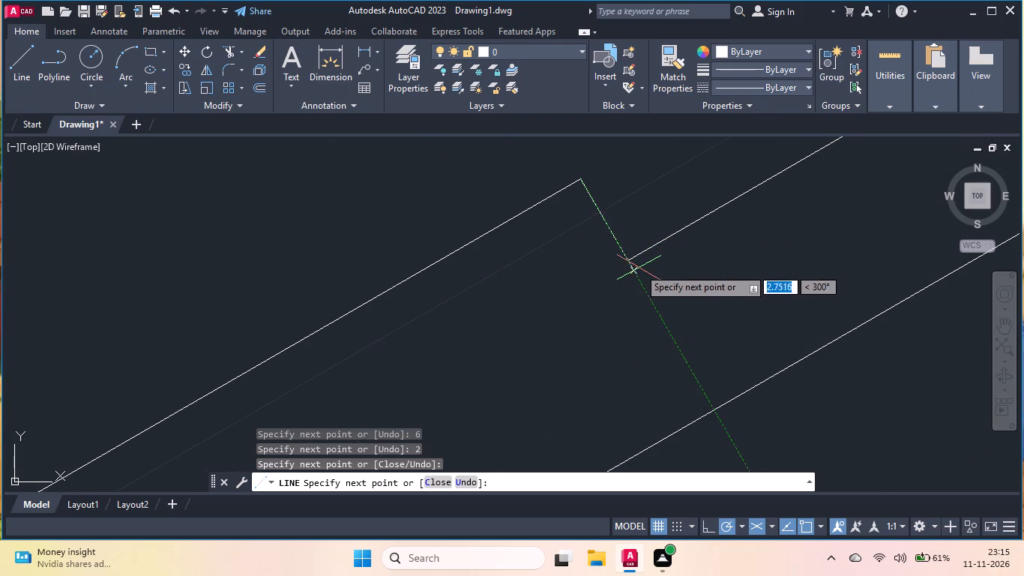
{"action": "left_click", "coordinate": [632, 261]}
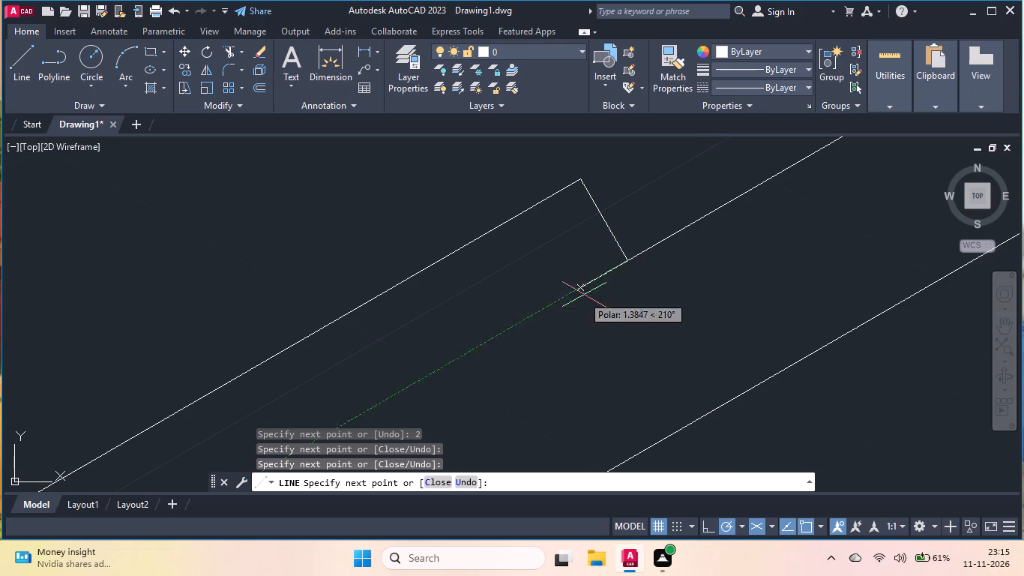
{"action": "key", "text": "Return"}
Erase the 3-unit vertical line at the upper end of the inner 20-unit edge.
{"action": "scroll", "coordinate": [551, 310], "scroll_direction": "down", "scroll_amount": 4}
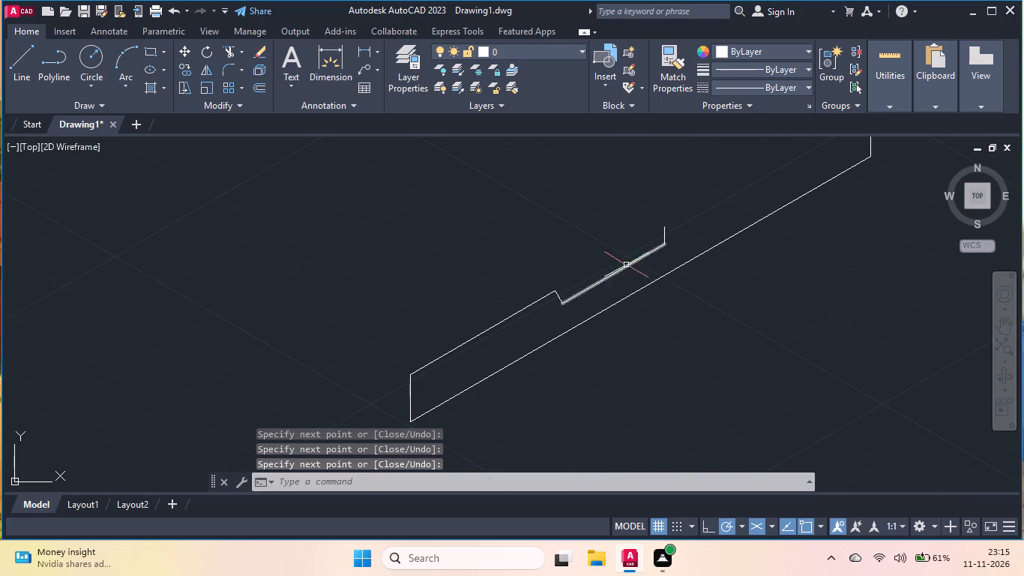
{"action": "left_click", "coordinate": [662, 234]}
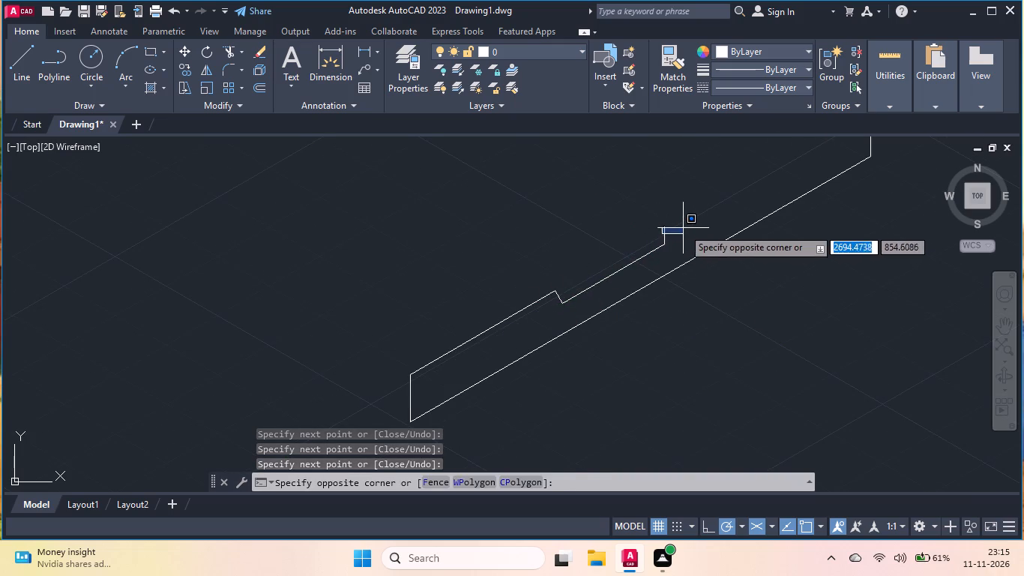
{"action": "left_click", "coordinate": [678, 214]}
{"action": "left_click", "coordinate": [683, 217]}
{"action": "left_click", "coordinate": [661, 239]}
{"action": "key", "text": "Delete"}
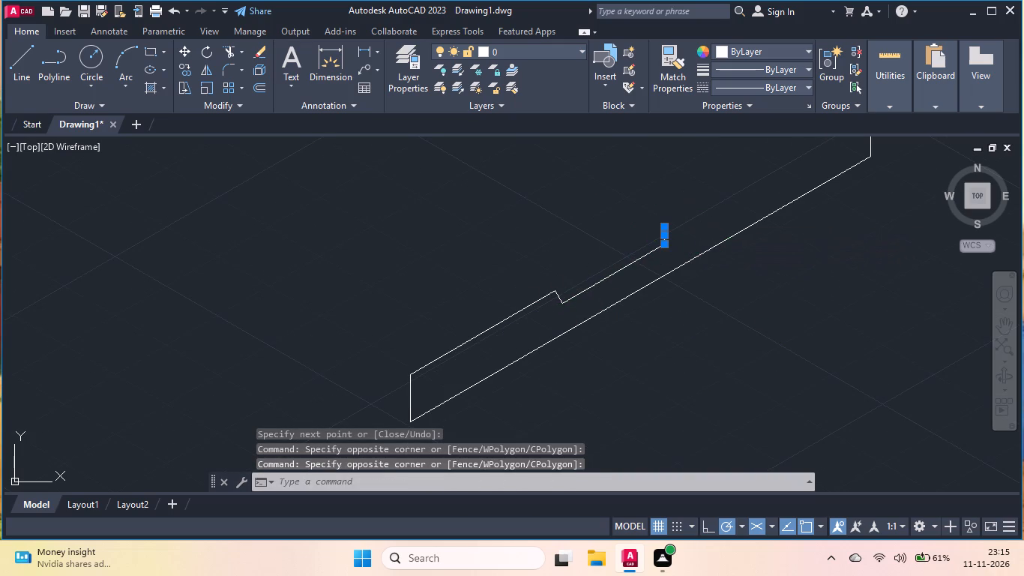
Draw a line from the inner edge's upper end at 120° to the lower top edge's extension, continuing at 30° to above the short vertical line.
{"action": "key", "text": "l"}
{"action": "key", "text": "Return"}
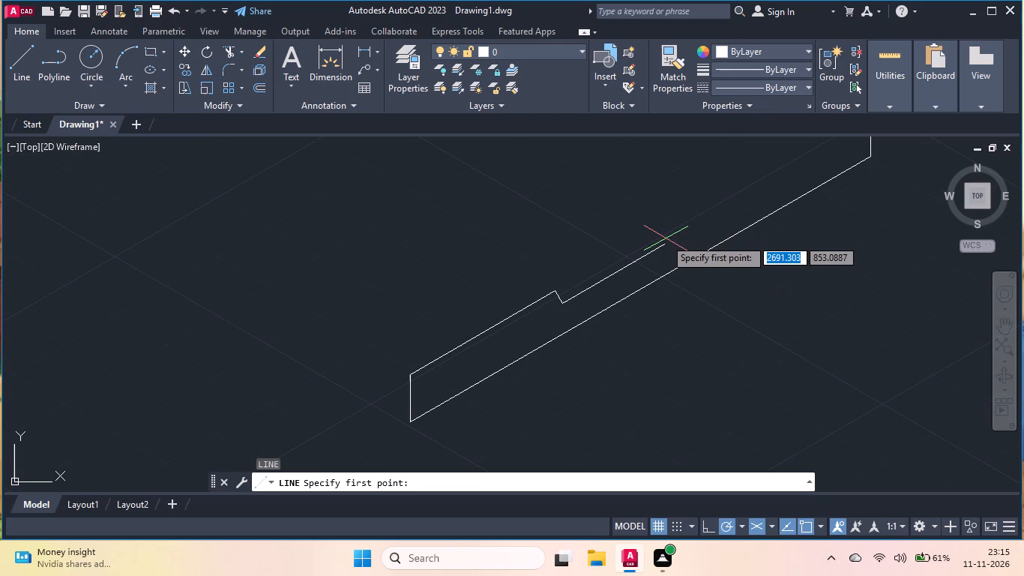
{"action": "left_click", "coordinate": [663, 241]}
{"action": "scroll", "coordinate": [657, 236], "scroll_direction": "up", "scroll_amount": 2}
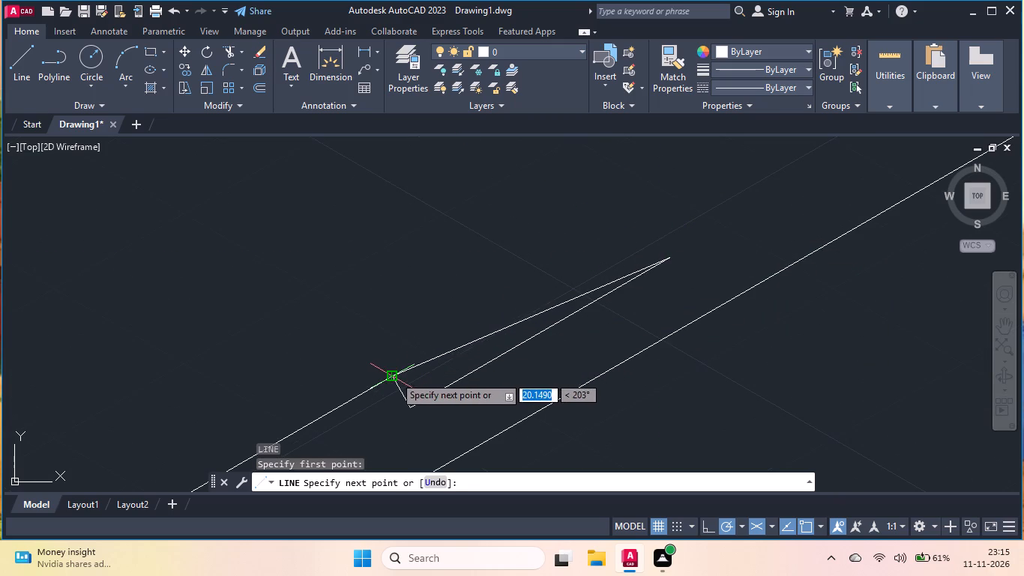
{"action": "left_click", "coordinate": [651, 226]}
{"action": "scroll", "coordinate": [484, 330], "scroll_direction": "down", "scroll_amount": 2}
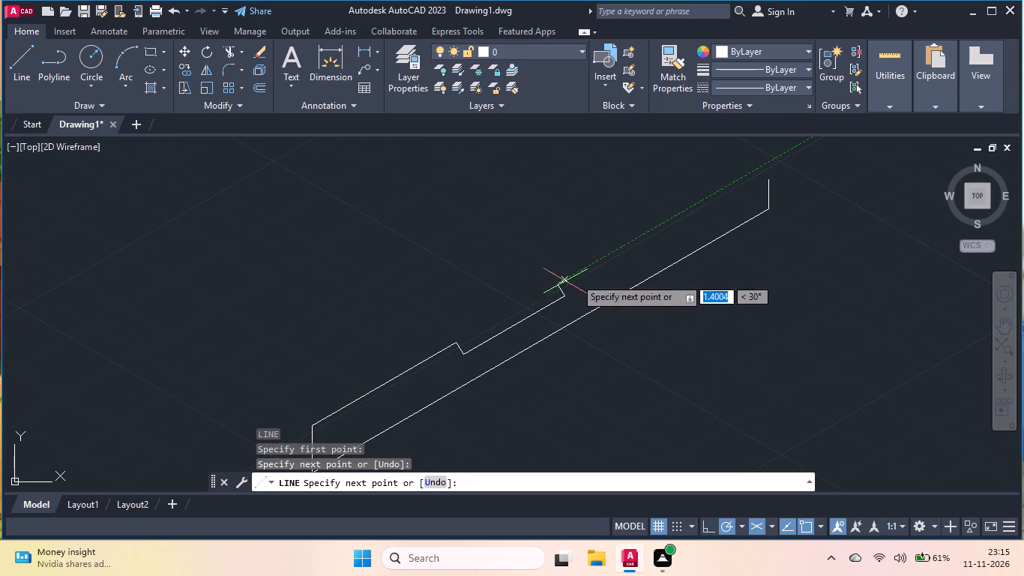
{"action": "scroll", "coordinate": [751, 175], "scroll_direction": "up", "scroll_amount": 2}
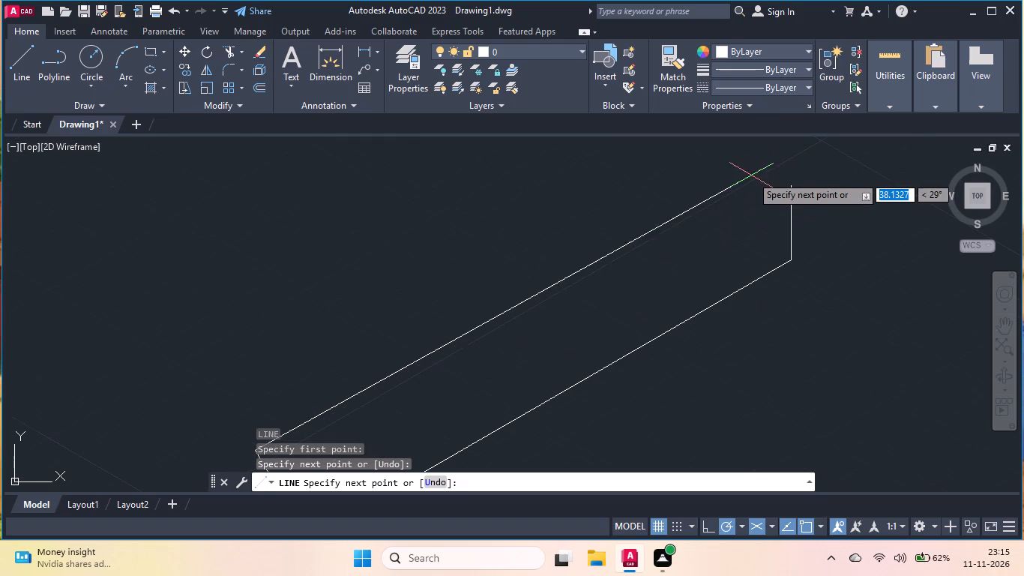
{"action": "scroll", "coordinate": [757, 191], "scroll_direction": "down", "scroll_amount": 1}
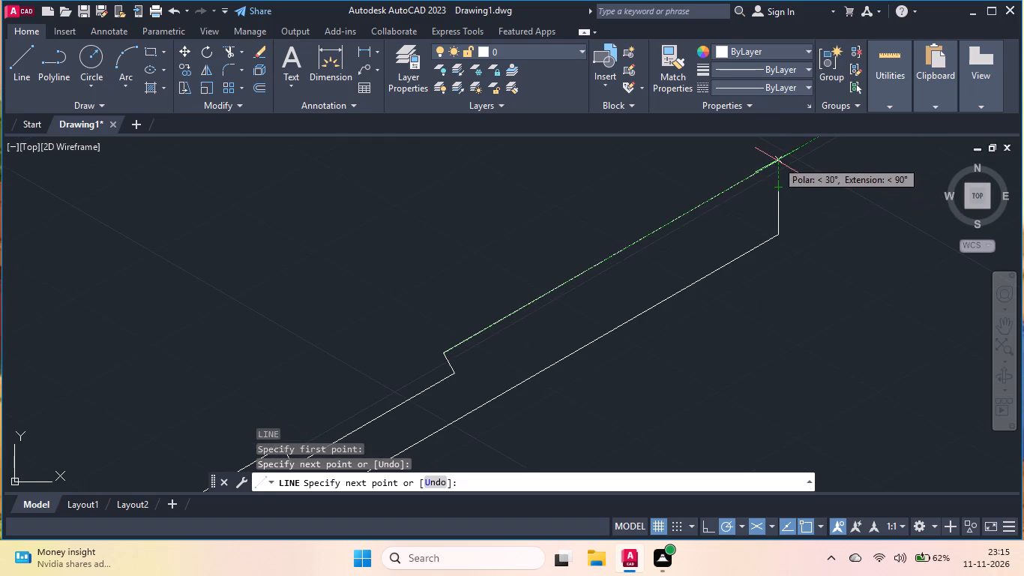
{"action": "double_click", "coordinate": [777, 160]}
{"action": "key", "text": "Return"}
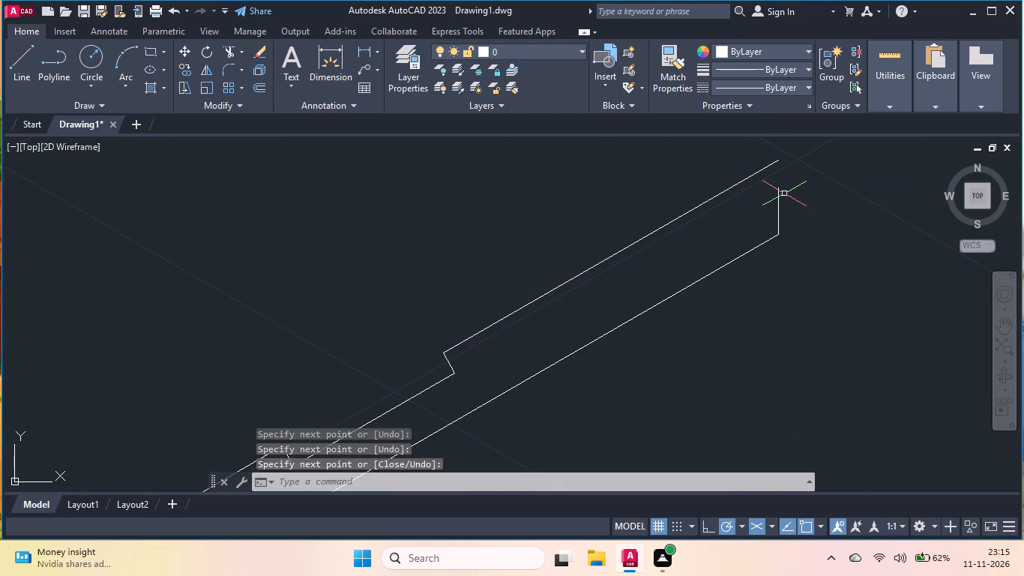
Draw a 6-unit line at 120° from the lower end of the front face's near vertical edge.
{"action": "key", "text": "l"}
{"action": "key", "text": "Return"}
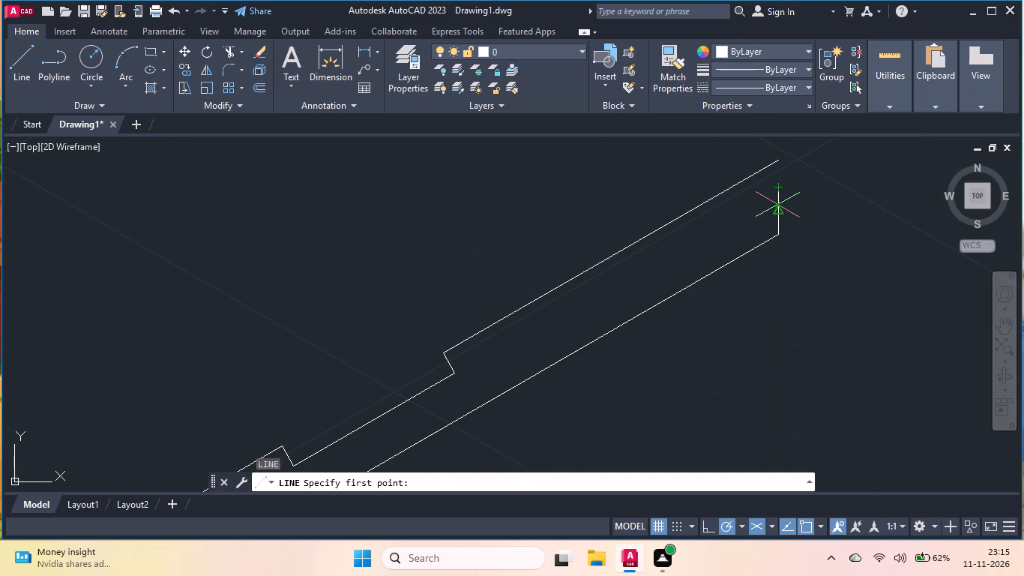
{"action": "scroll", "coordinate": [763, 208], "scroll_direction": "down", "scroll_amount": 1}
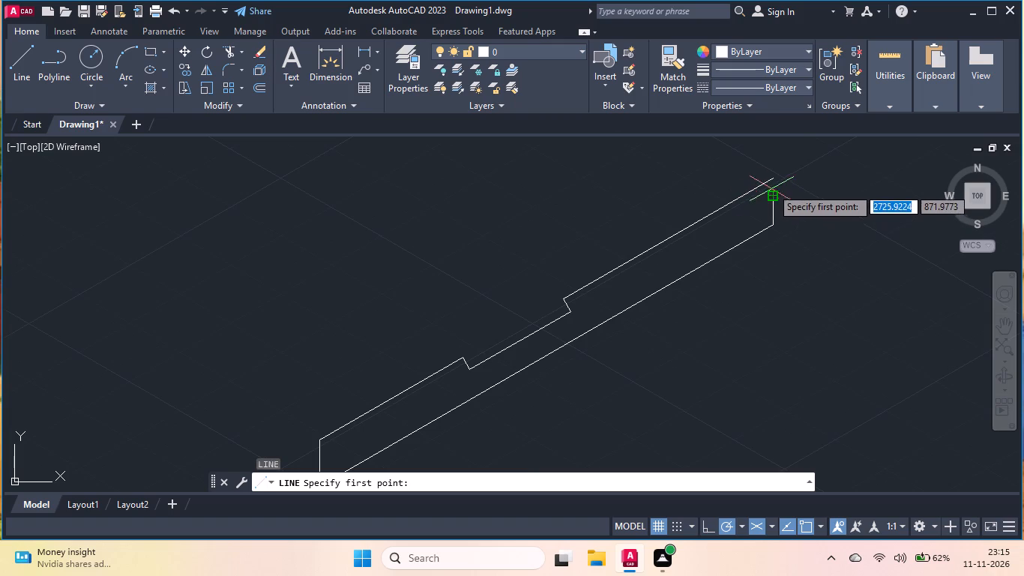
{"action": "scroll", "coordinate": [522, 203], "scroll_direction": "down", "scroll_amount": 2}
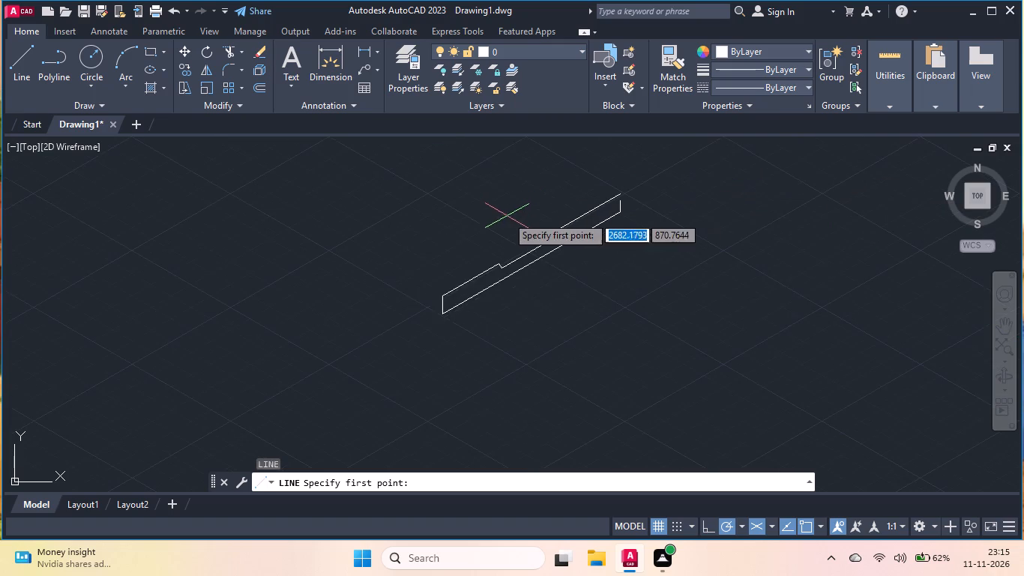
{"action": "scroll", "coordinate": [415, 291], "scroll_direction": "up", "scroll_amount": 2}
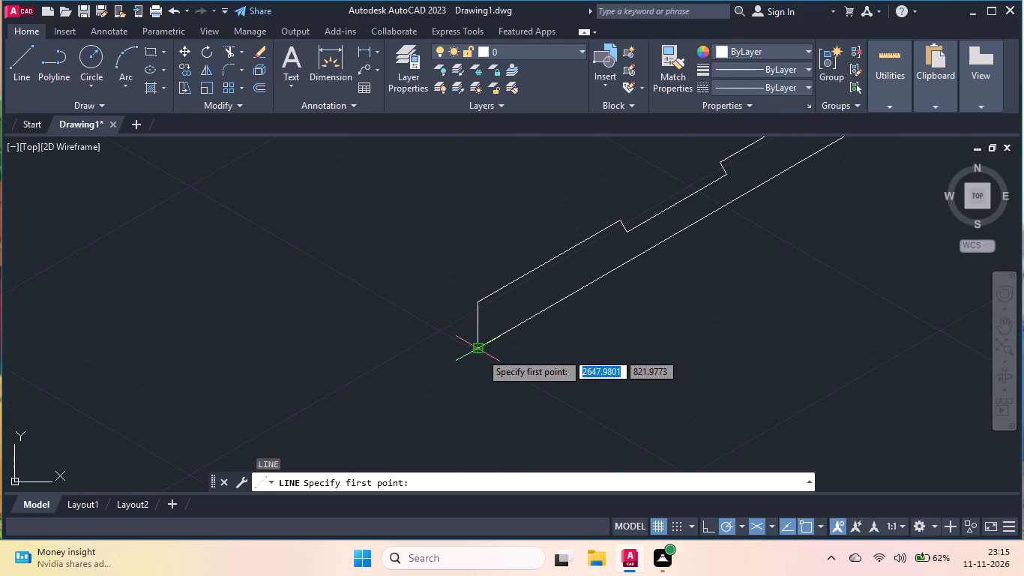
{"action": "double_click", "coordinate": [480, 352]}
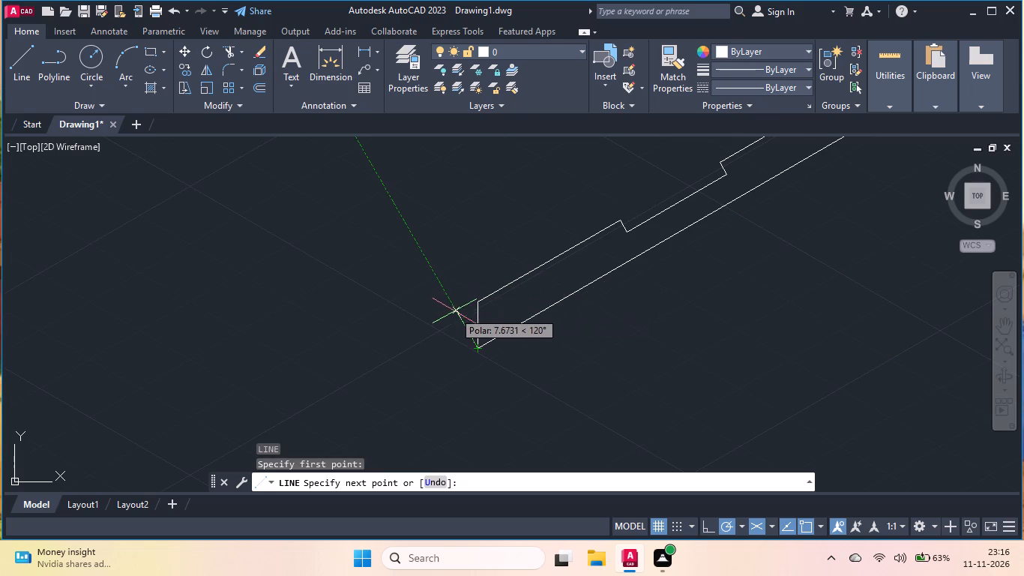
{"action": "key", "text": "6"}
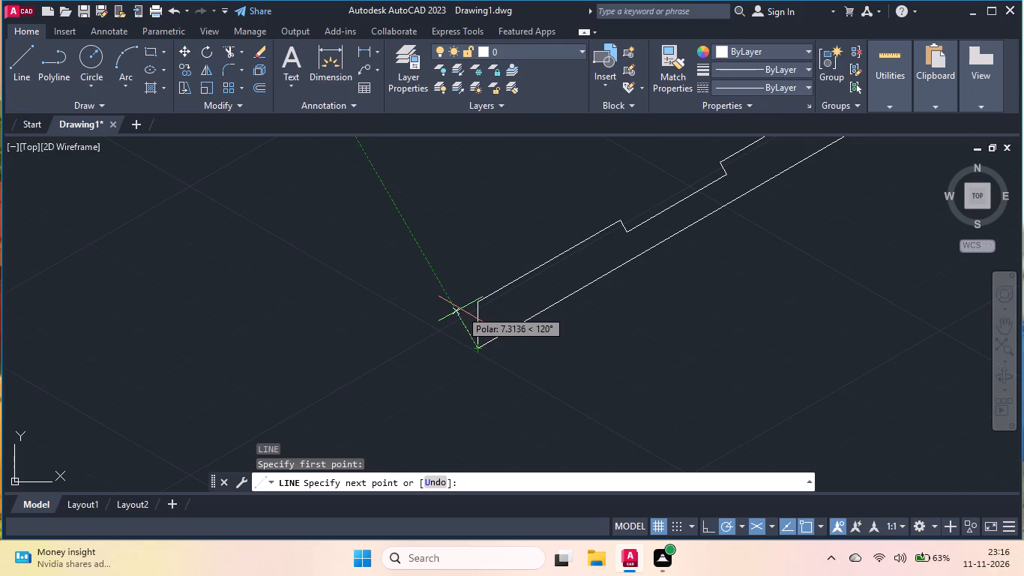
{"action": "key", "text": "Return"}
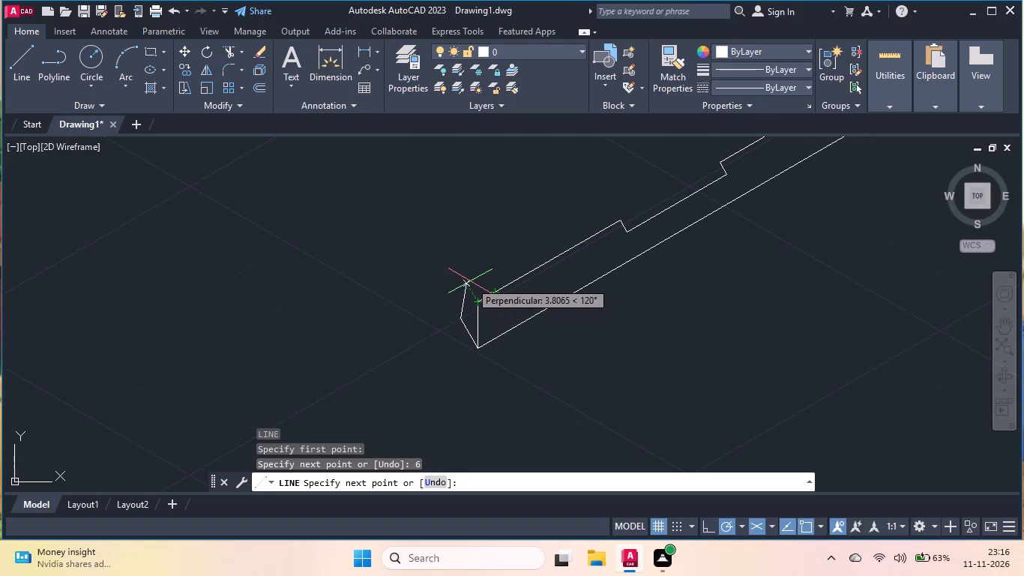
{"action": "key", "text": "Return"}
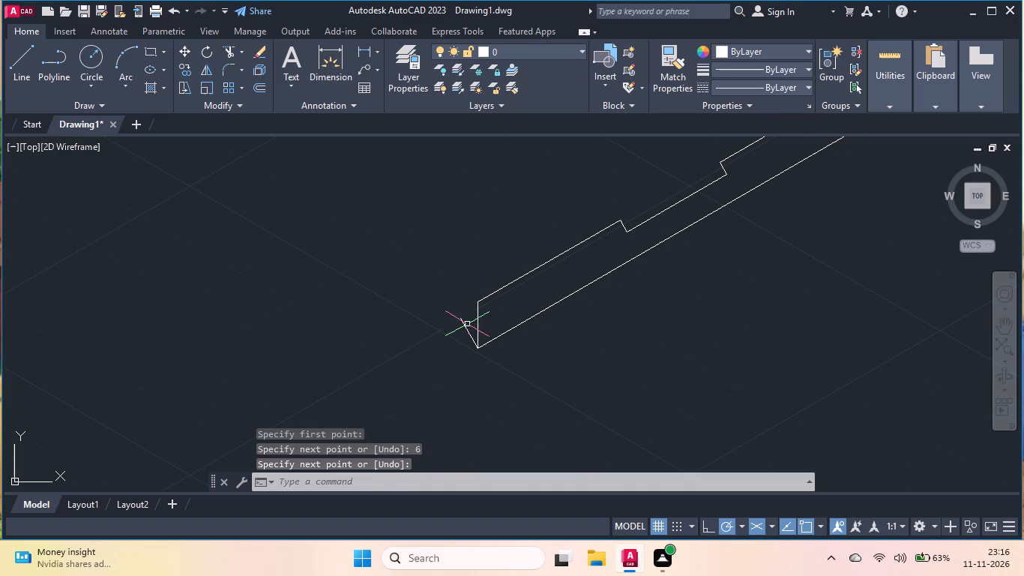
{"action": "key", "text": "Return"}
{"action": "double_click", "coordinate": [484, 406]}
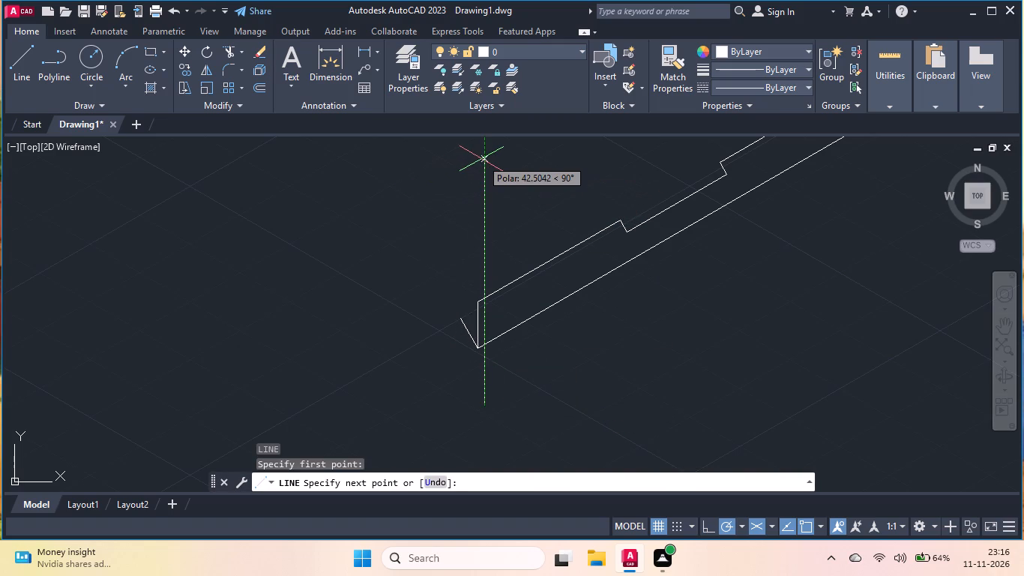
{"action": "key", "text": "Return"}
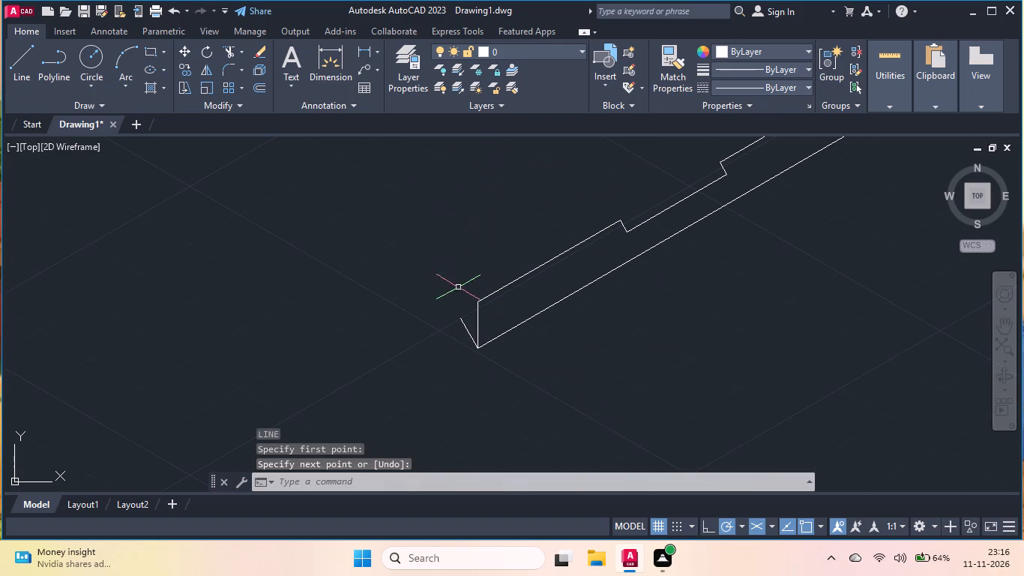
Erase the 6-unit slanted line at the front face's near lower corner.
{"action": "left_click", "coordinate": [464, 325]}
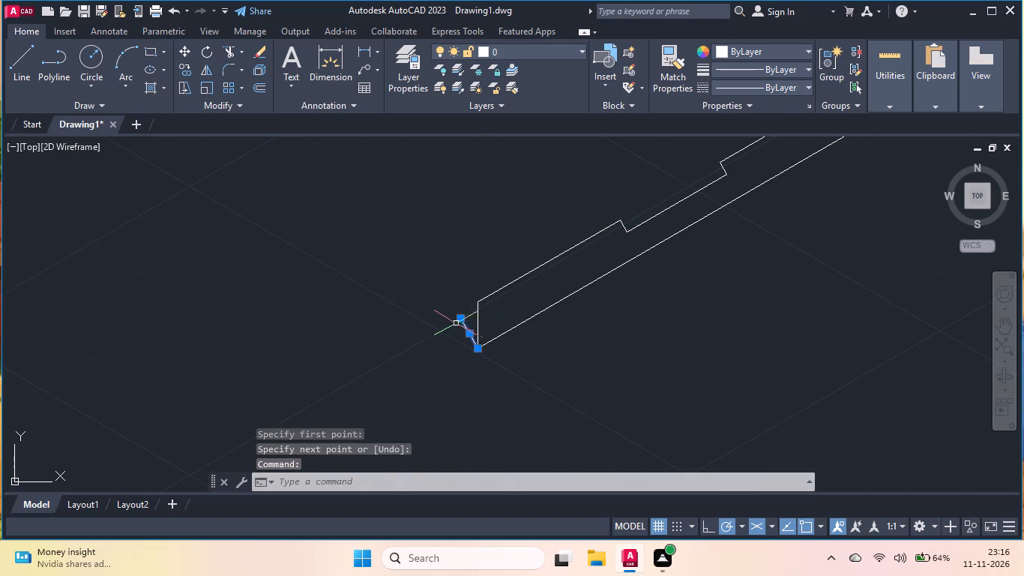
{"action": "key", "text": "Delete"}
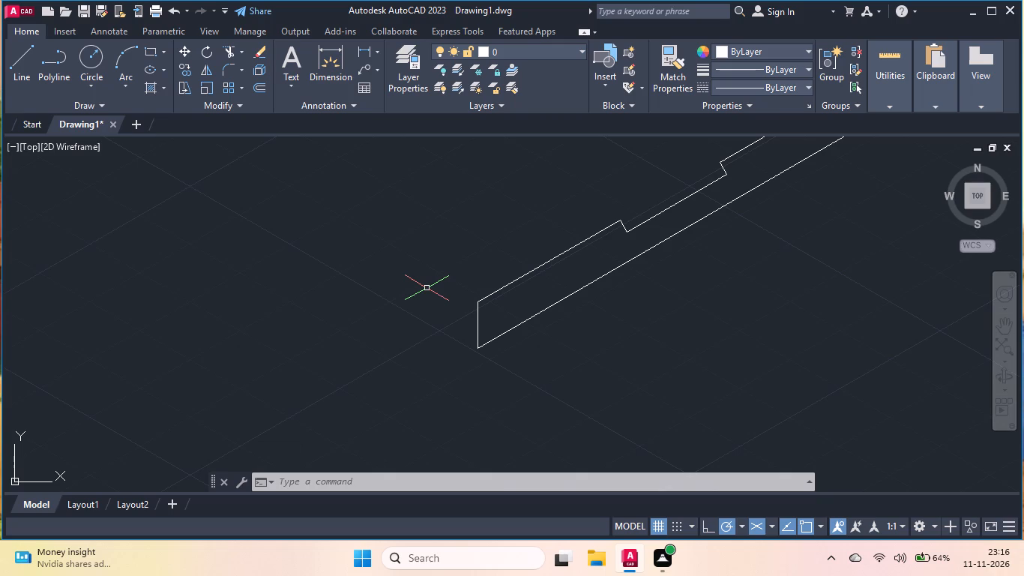
Draw a vertical line from the far vertical edge's upper end to the end of the top edge, closing the front face.
{"action": "scroll", "coordinate": [426, 289], "scroll_direction": "down", "scroll_amount": 2}
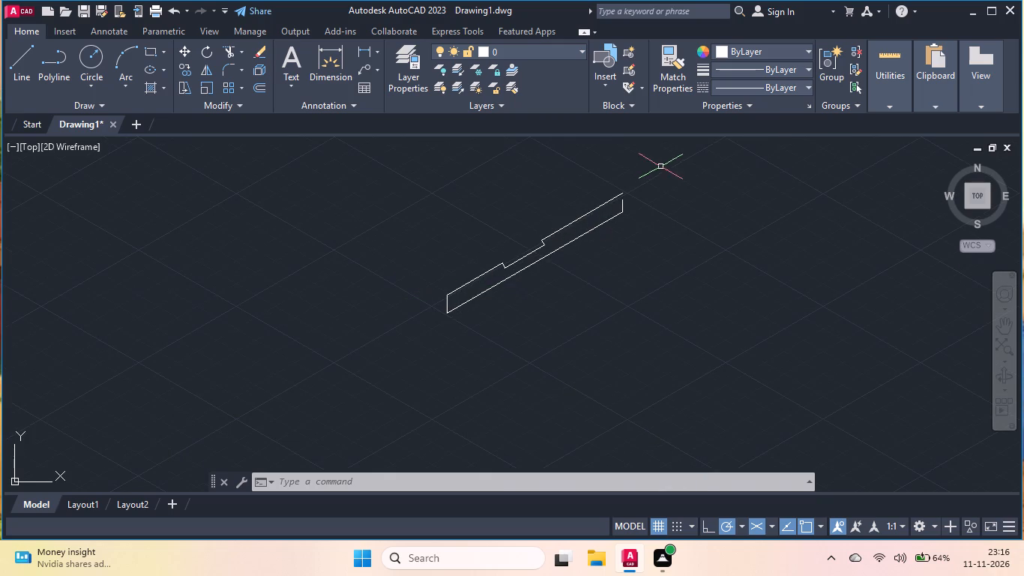
{"action": "scroll", "coordinate": [660, 167], "scroll_direction": "up", "scroll_amount": 3}
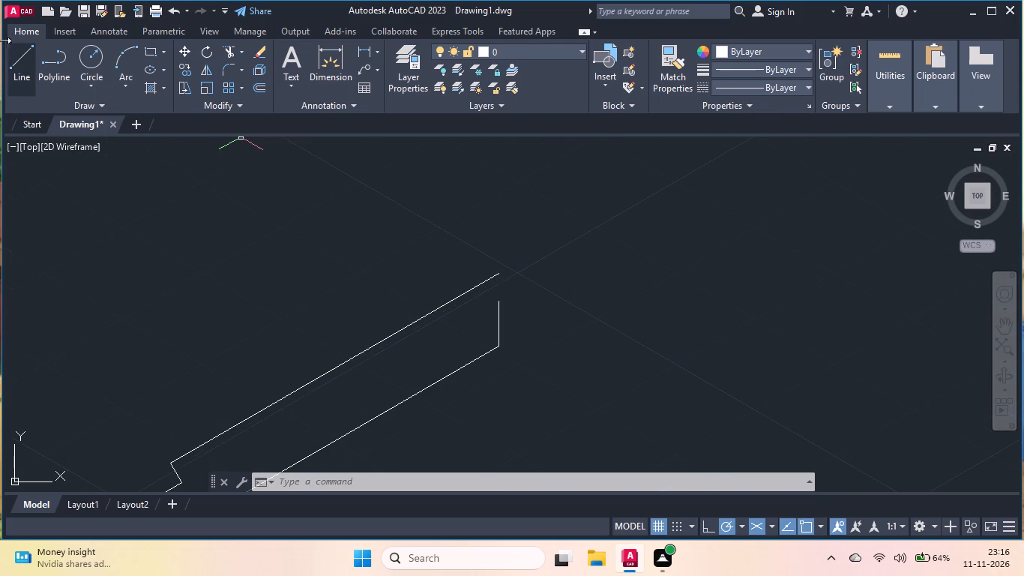
{"action": "left_click", "coordinate": [25, 56]}
{"action": "left_click", "coordinate": [497, 304]}
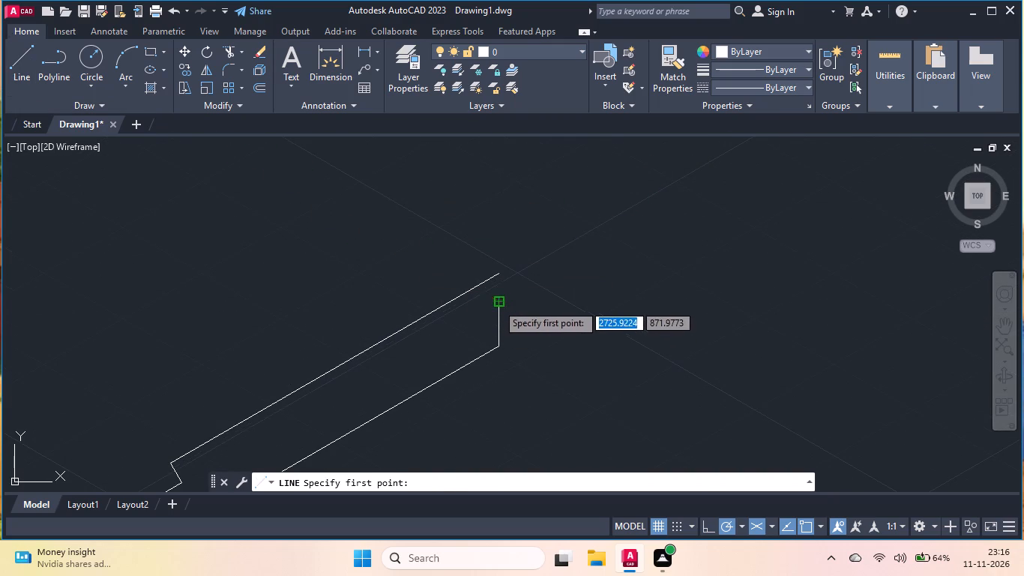
{"action": "left_click", "coordinate": [498, 275]}
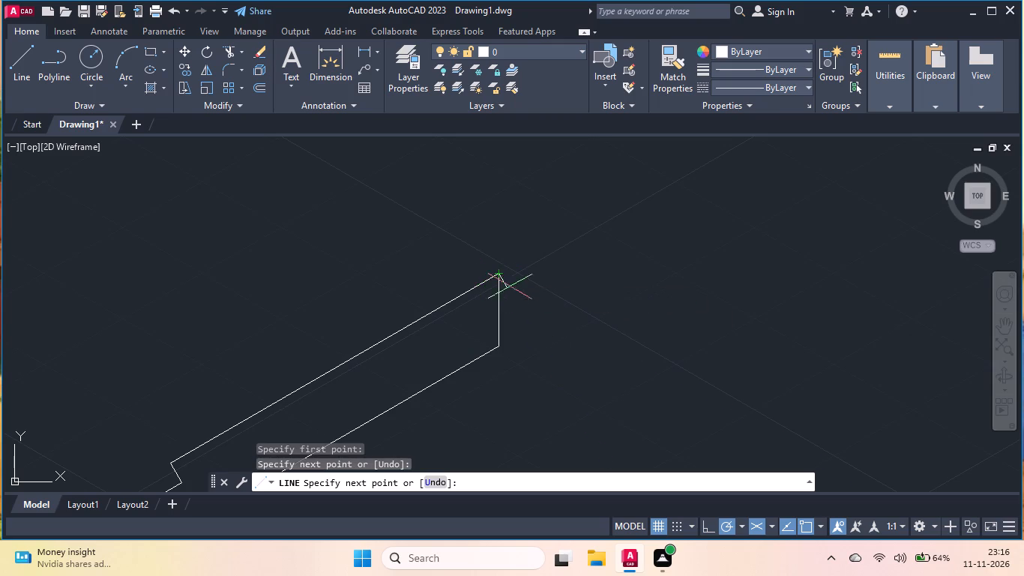
{"action": "key", "text": "space"}
Draw a 50-unit line at 150° from the front face's near lower corner, continuing at 60° for about 20 units.
{"action": "key", "text": "space"}
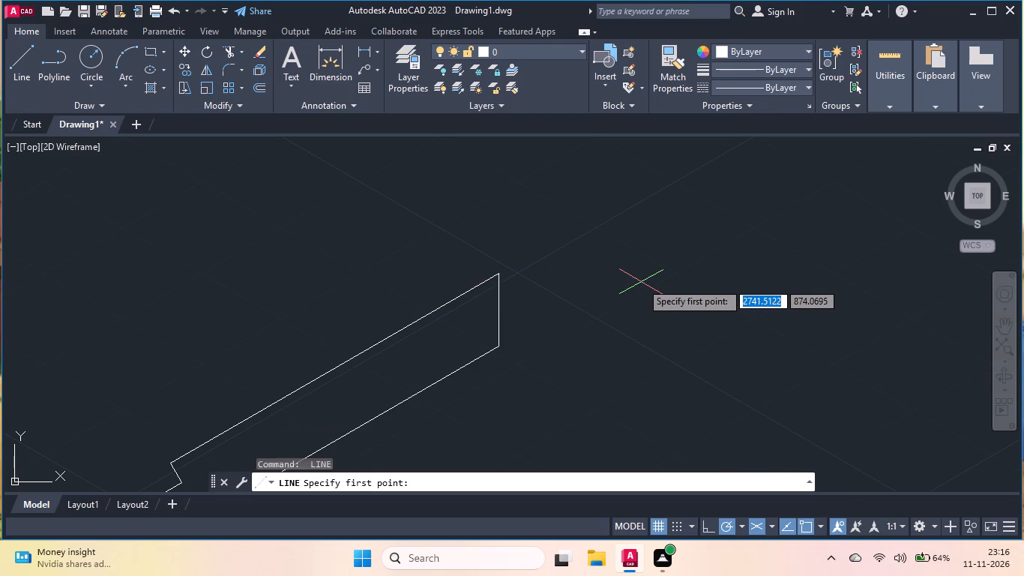
{"action": "scroll", "coordinate": [576, 303], "scroll_direction": "down", "scroll_amount": 3}
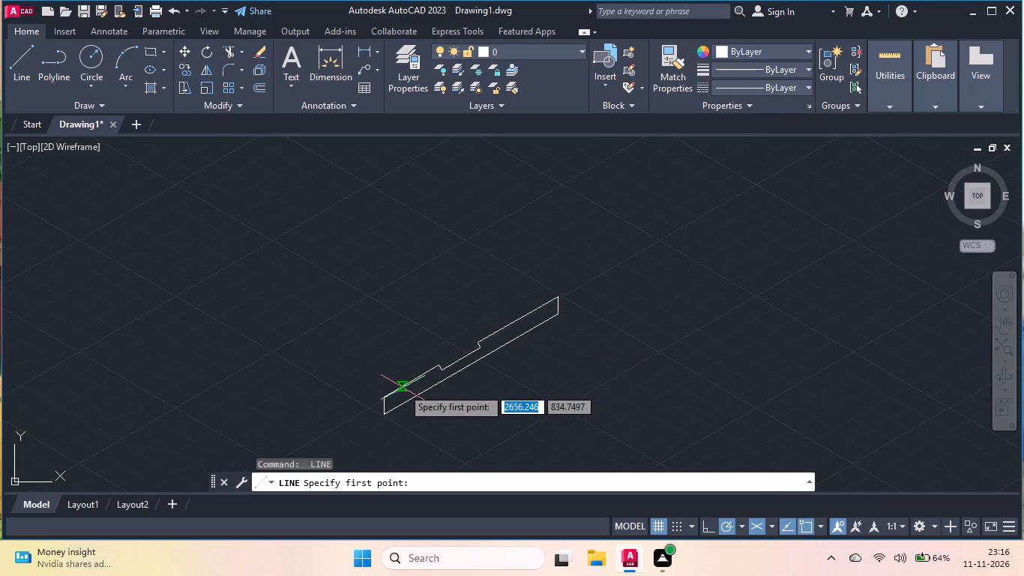
{"action": "scroll", "coordinate": [402, 388], "scroll_direction": "up", "scroll_amount": 2}
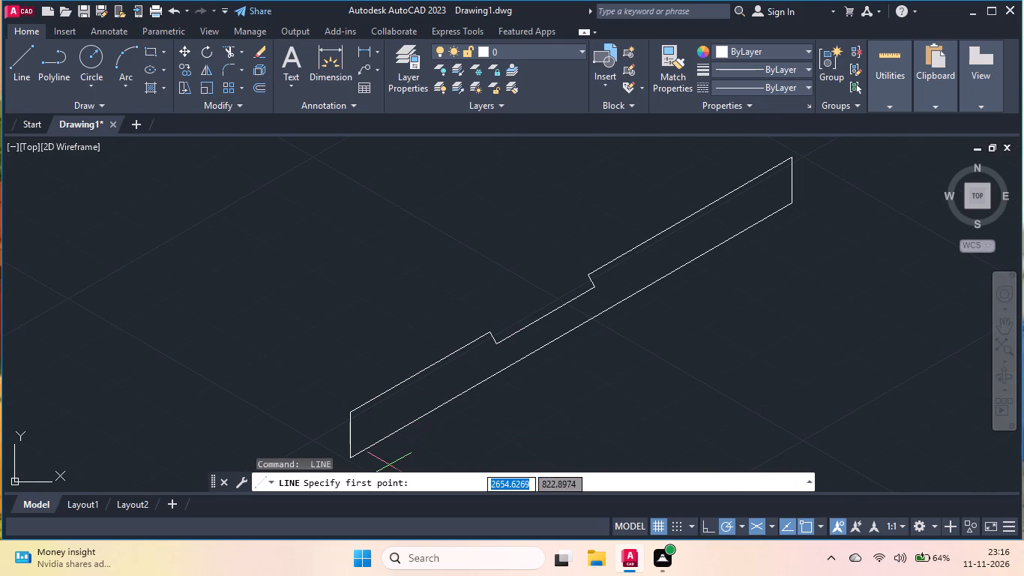
{"action": "scroll", "coordinate": [415, 347], "scroll_direction": "down", "scroll_amount": 1}
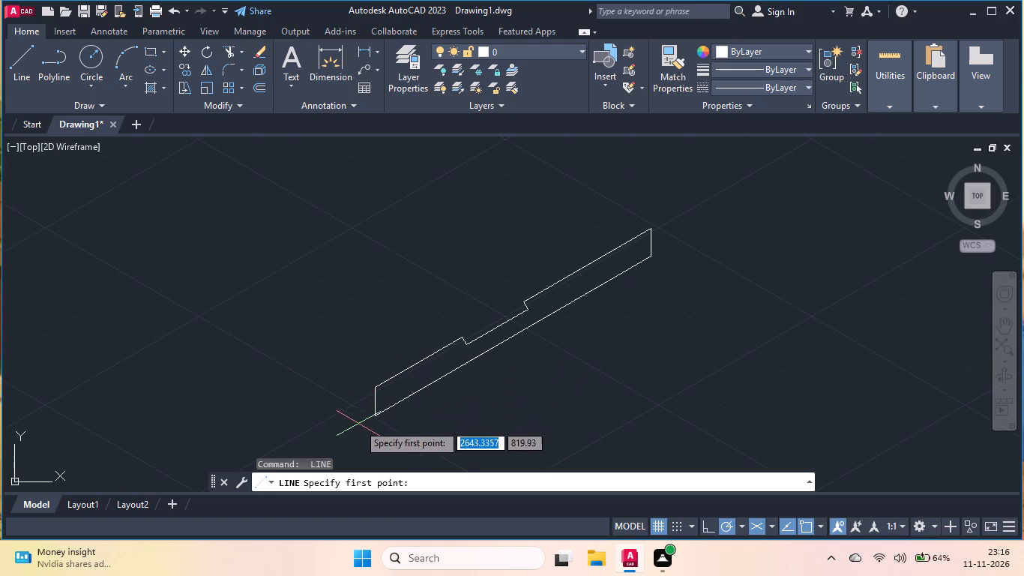
{"action": "scroll", "coordinate": [365, 358], "scroll_direction": "down", "scroll_amount": 2}
{"action": "scroll", "coordinate": [361, 391], "scroll_direction": "up", "scroll_amount": 3}
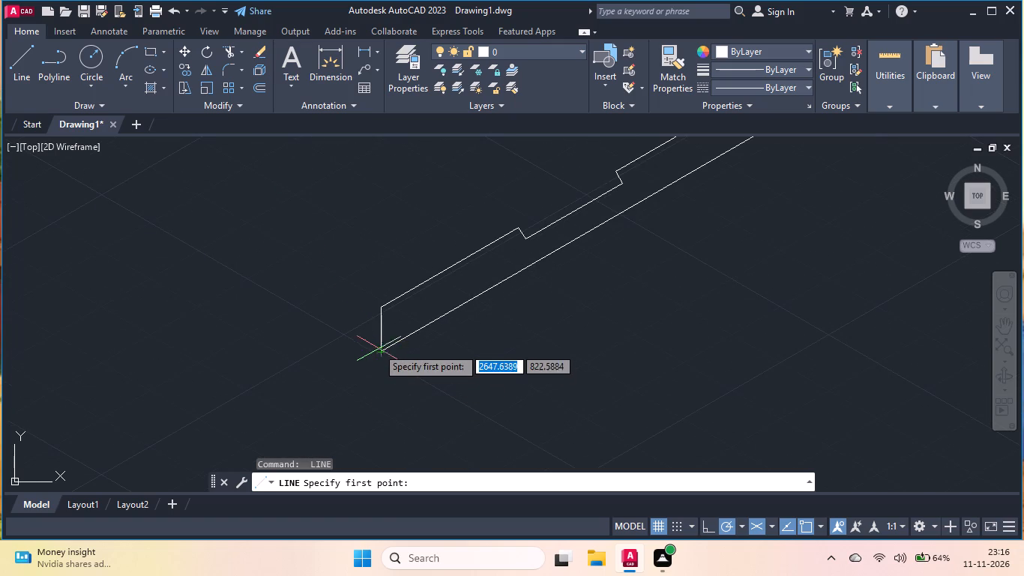
{"action": "left_click", "coordinate": [377, 349]}
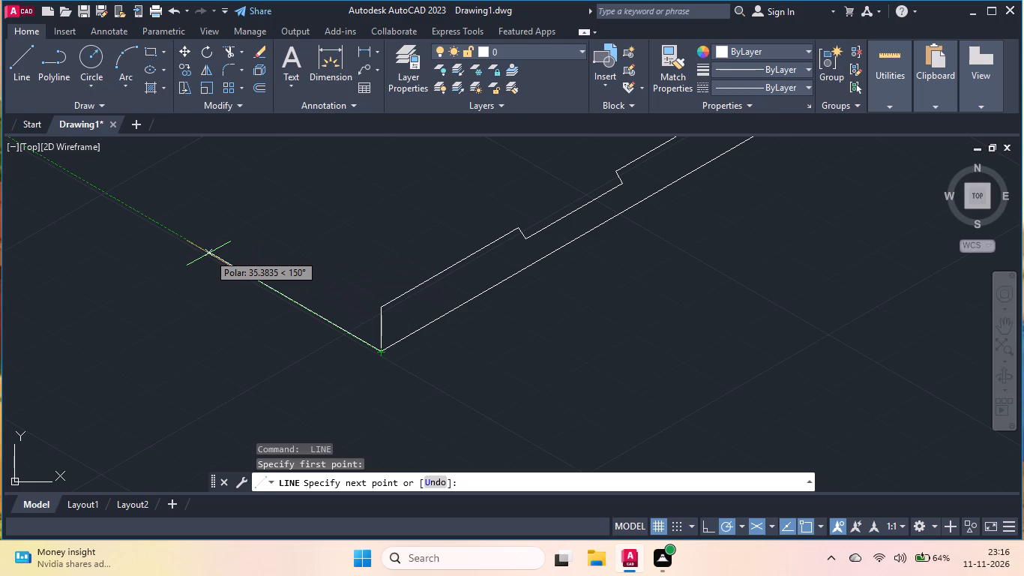
{"action": "type", "text": "50"}
{"action": "key", "text": "Return"}
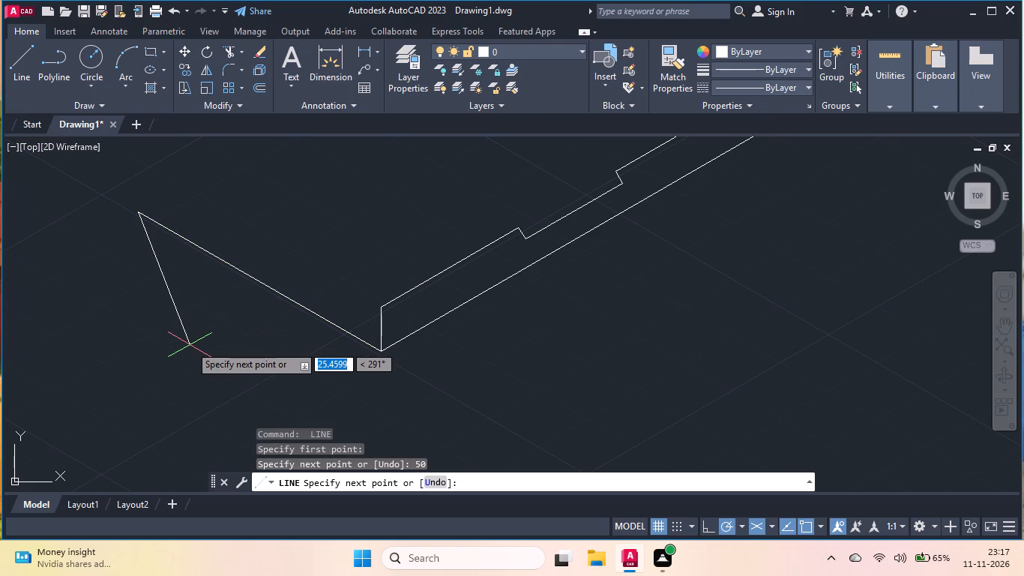
{"action": "scroll", "coordinate": [190, 345], "scroll_direction": "down", "scroll_amount": 1}
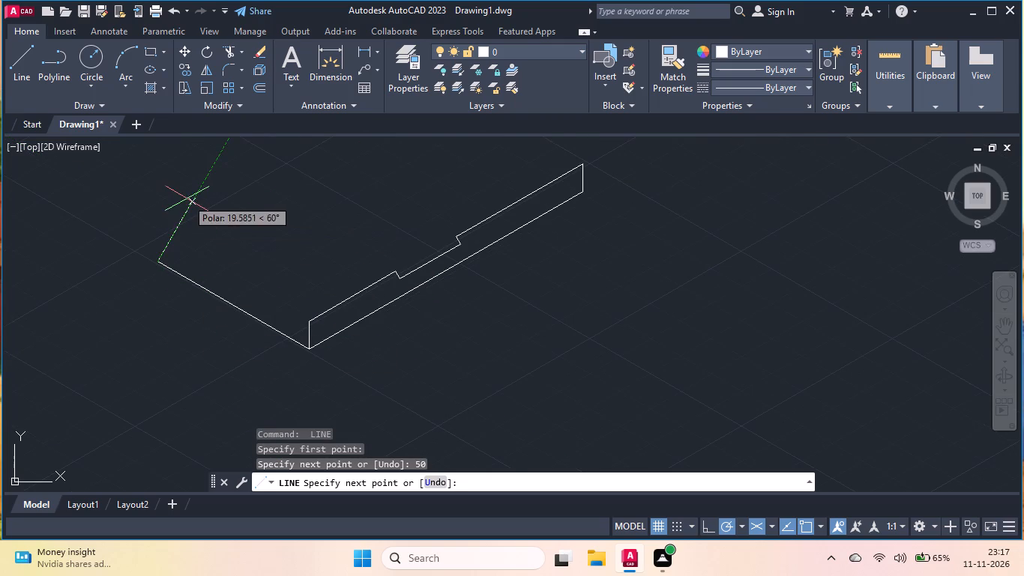
{"action": "left_click", "coordinate": [187, 198]}
{"action": "key", "text": "Return"}
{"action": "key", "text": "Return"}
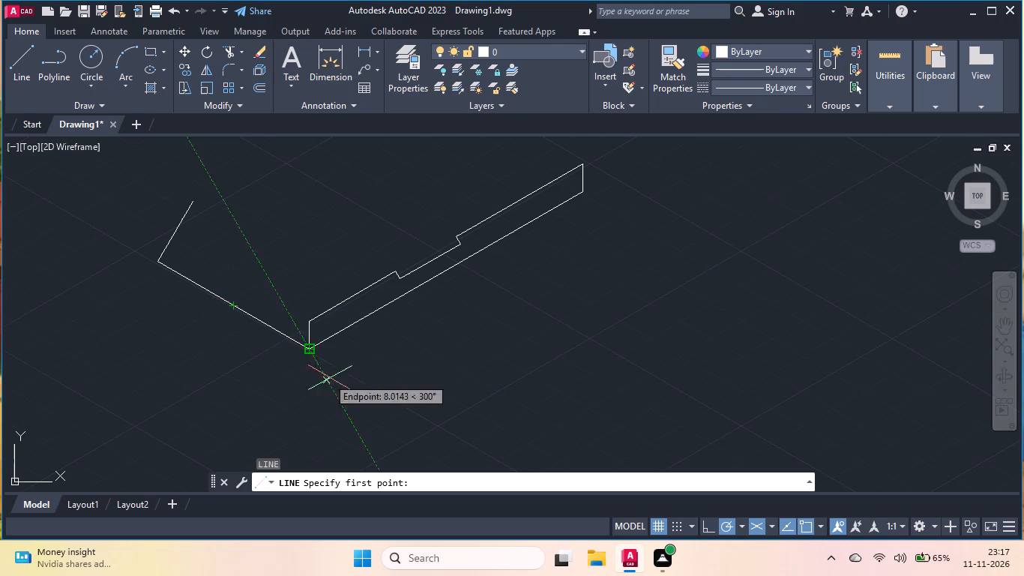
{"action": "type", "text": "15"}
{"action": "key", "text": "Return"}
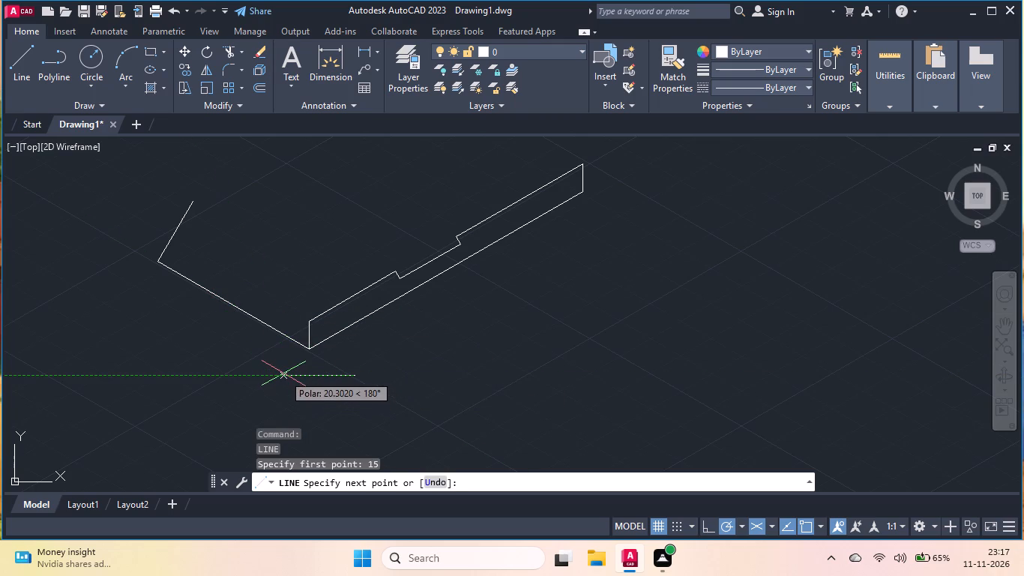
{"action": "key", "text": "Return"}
From 15 units past the 50-unit line's midpoint toward the corner, draw a short vertical up, 30 units at 150°, and about 12 units down.
{"action": "key", "text": "Return"}
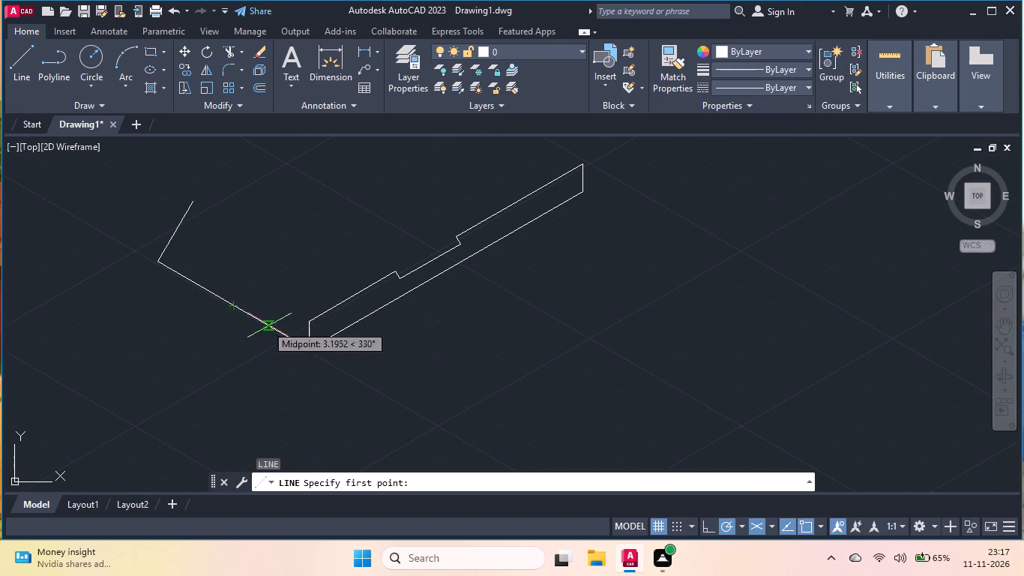
{"action": "type", "text": "15"}
{"action": "key", "text": "Return"}
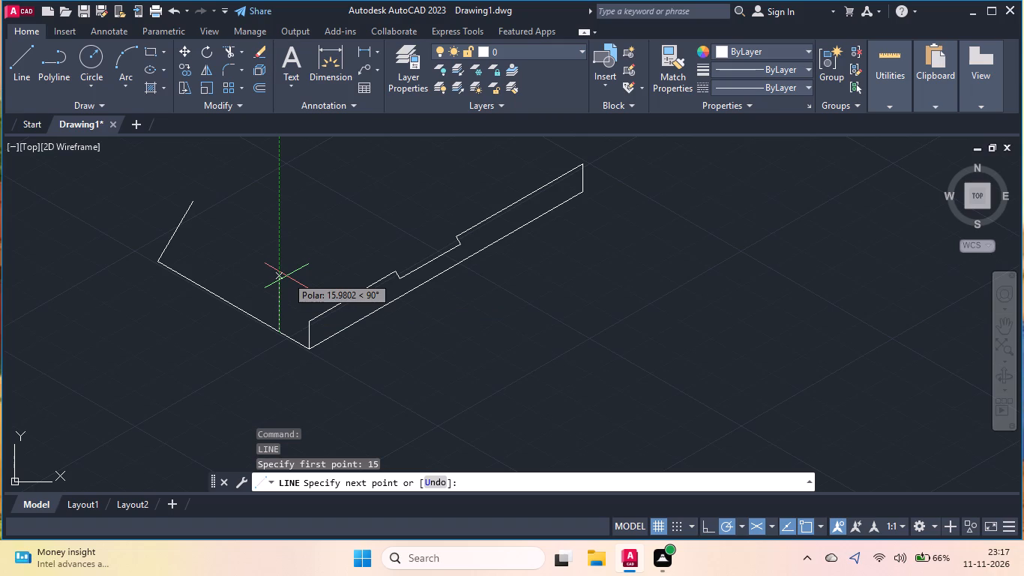
{"action": "left_click", "coordinate": [280, 318]}
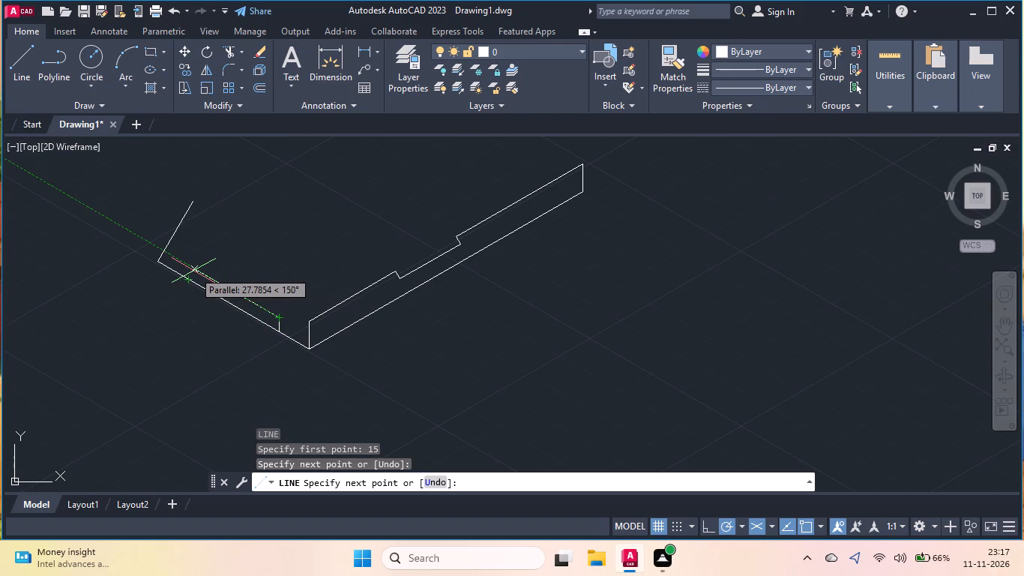
{"action": "type", "text": "30"}
{"action": "key", "text": "Return"}
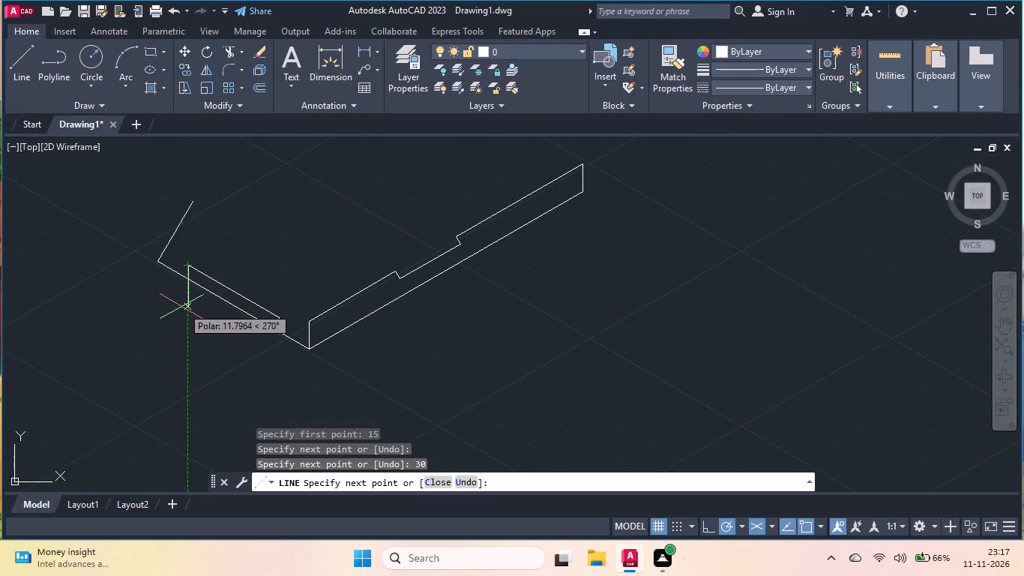
{"action": "left_click", "coordinate": [181, 307]}
{"action": "key", "text": "Return"}
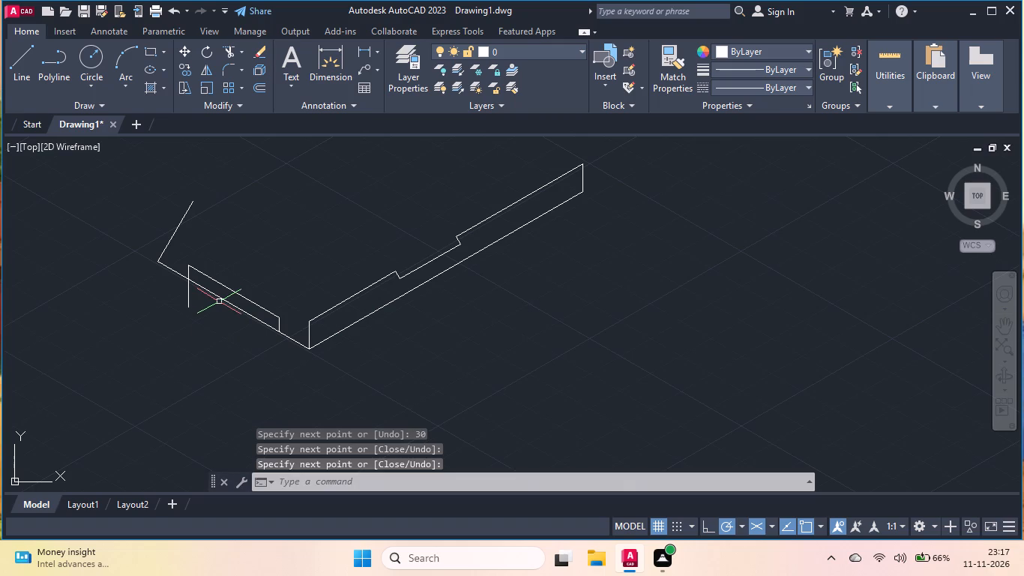
Erase the 50-unit line running at 150° from the front face's near lower corner.
{"action": "left_click", "coordinate": [220, 298]}
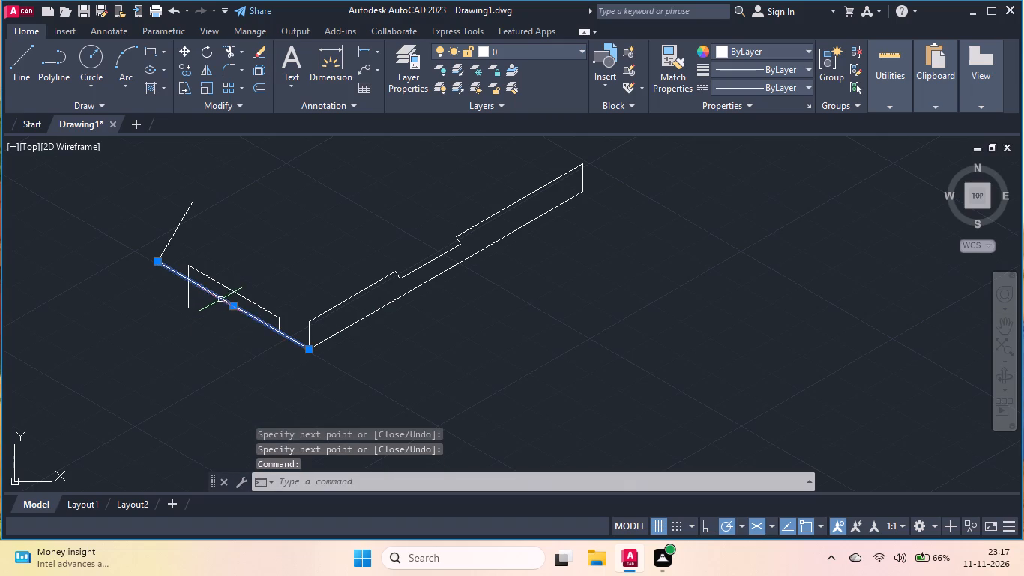
{"action": "key", "text": "Delete"}
Extend the short vertical line downward with a new line ending level at 330° with the other vertical's lower end.
{"action": "key", "text": "l"}
{"action": "key", "text": "Return"}
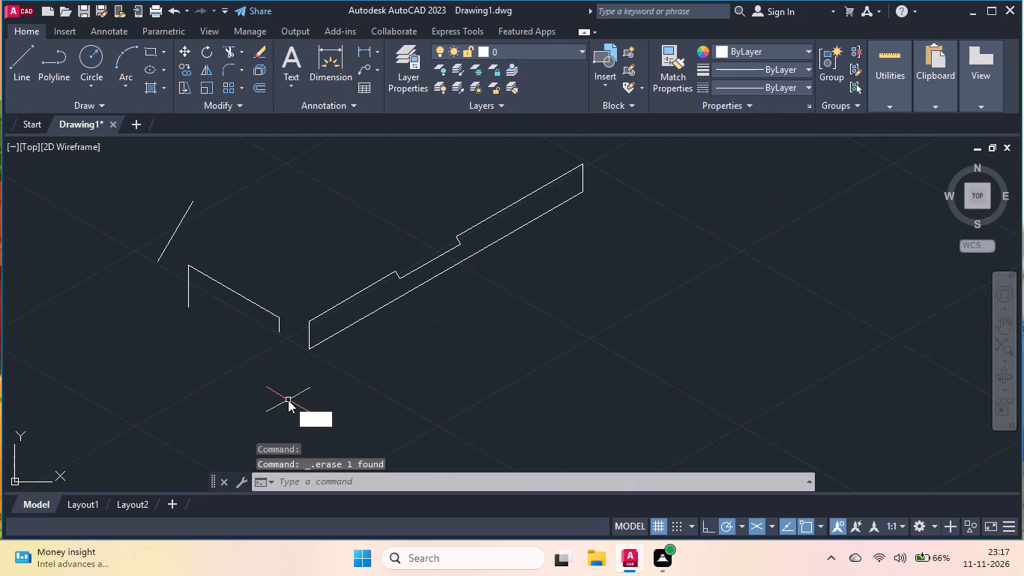
{"action": "left_click", "coordinate": [284, 334]}
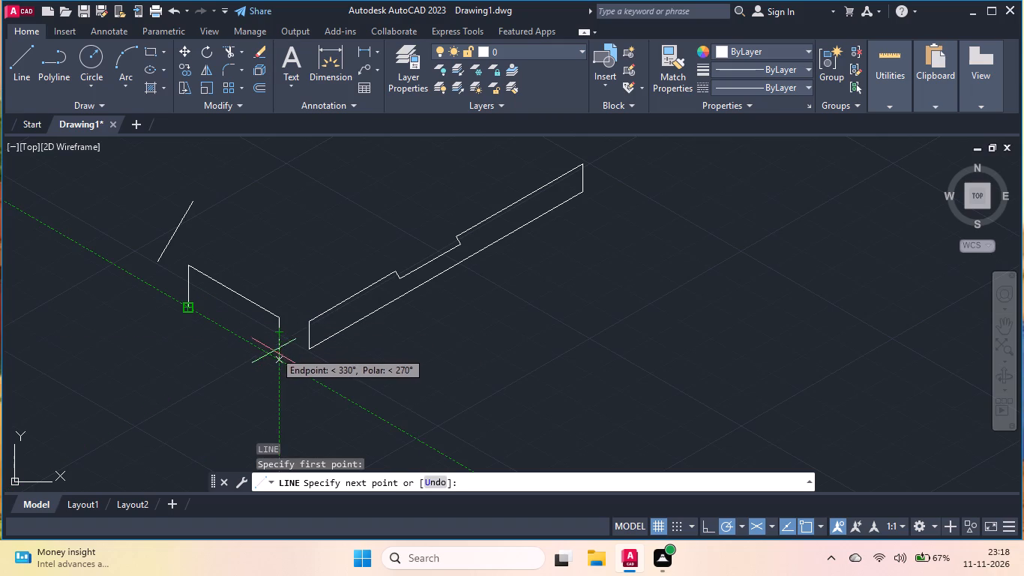
{"action": "double_click", "coordinate": [274, 355]}
{"action": "key", "text": "Return"}
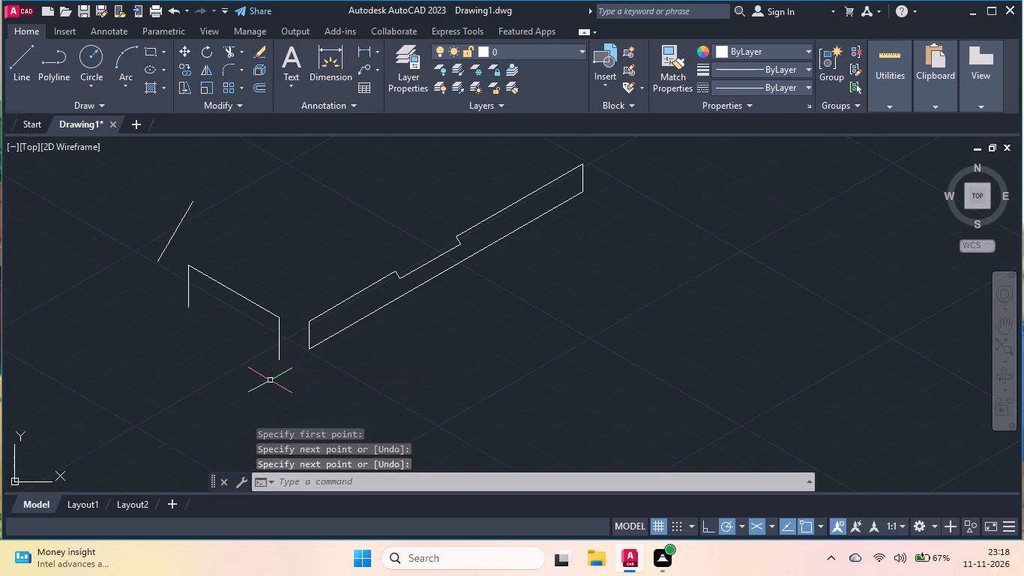
Draw a 10-unit line at 150° from the front face's near lower corner to the adjacent vertical line.
{"action": "key", "text": "Return"}
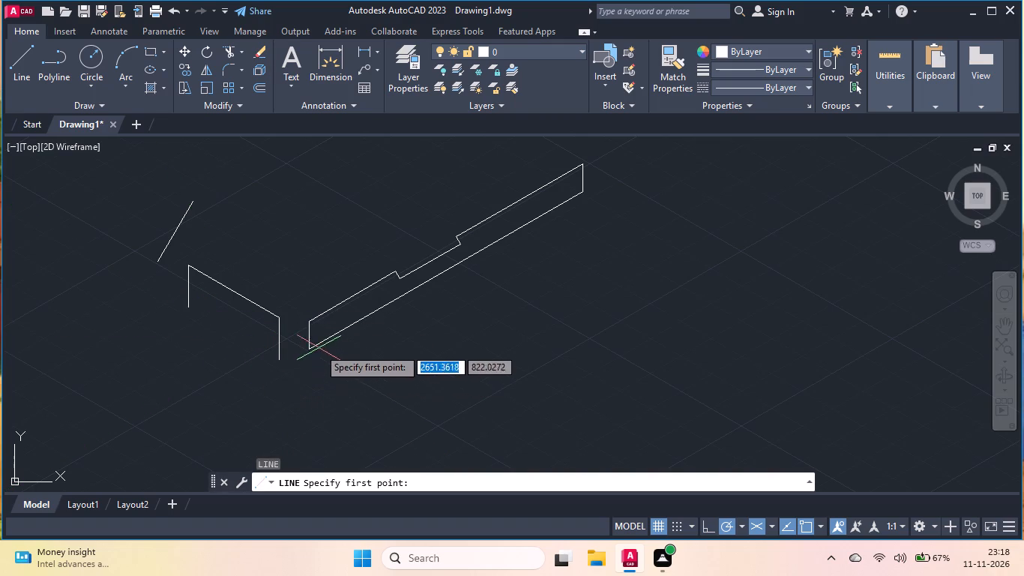
{"action": "left_click", "coordinate": [307, 346]}
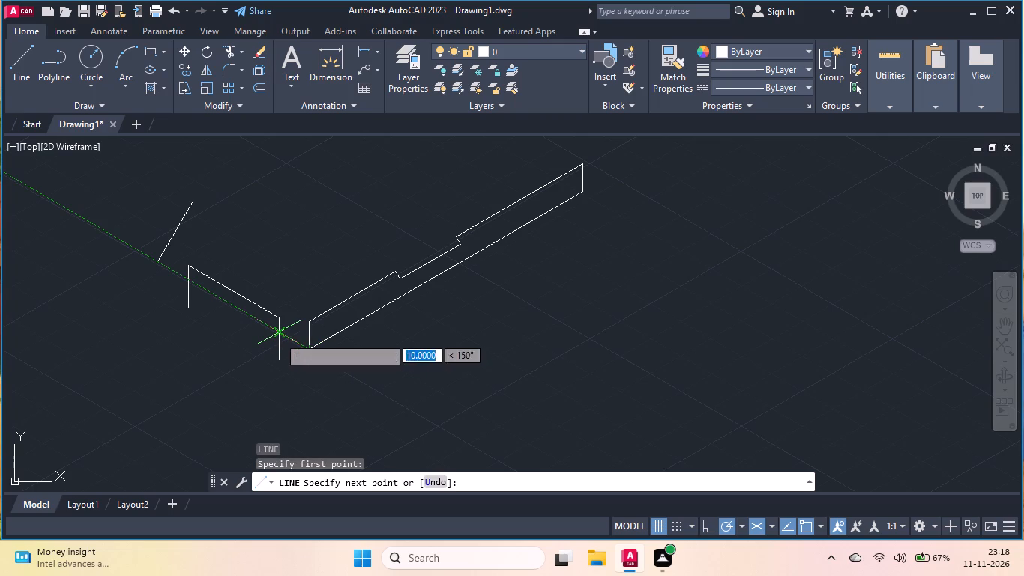
{"action": "left_click", "coordinate": [277, 334]}
{"action": "key", "text": "Return"}
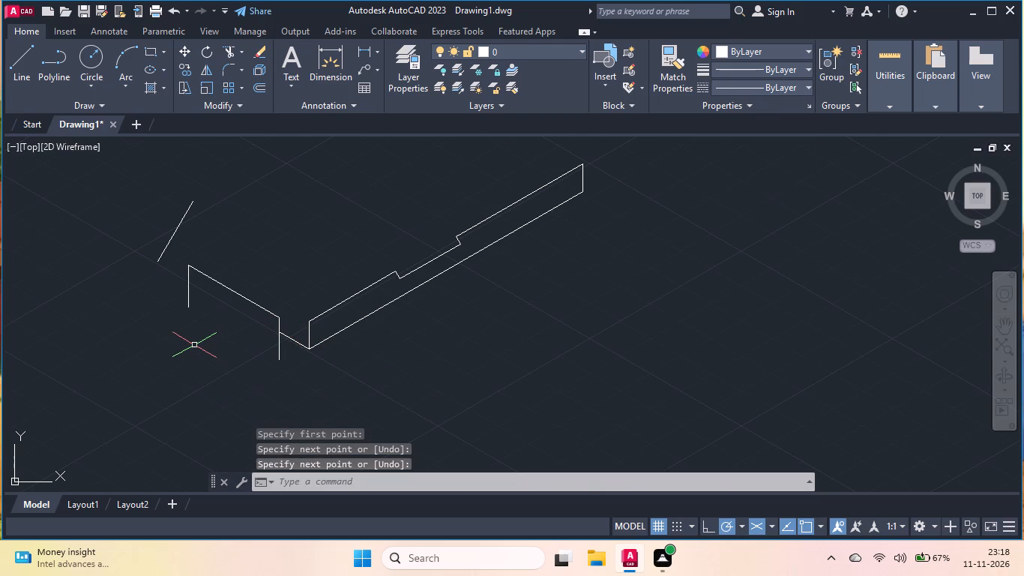
From the front face's near upper corner, draw a 46-unit line at 150° to the sloped line, plus a vertical down just past the inner vertical's end.
{"action": "key", "text": "Return"}
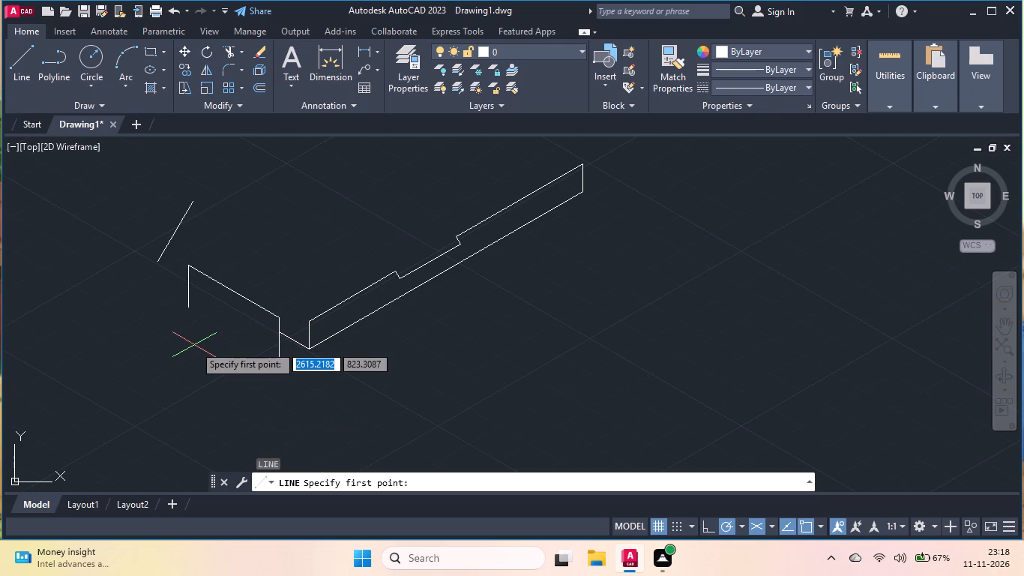
{"action": "double_click", "coordinate": [310, 321]}
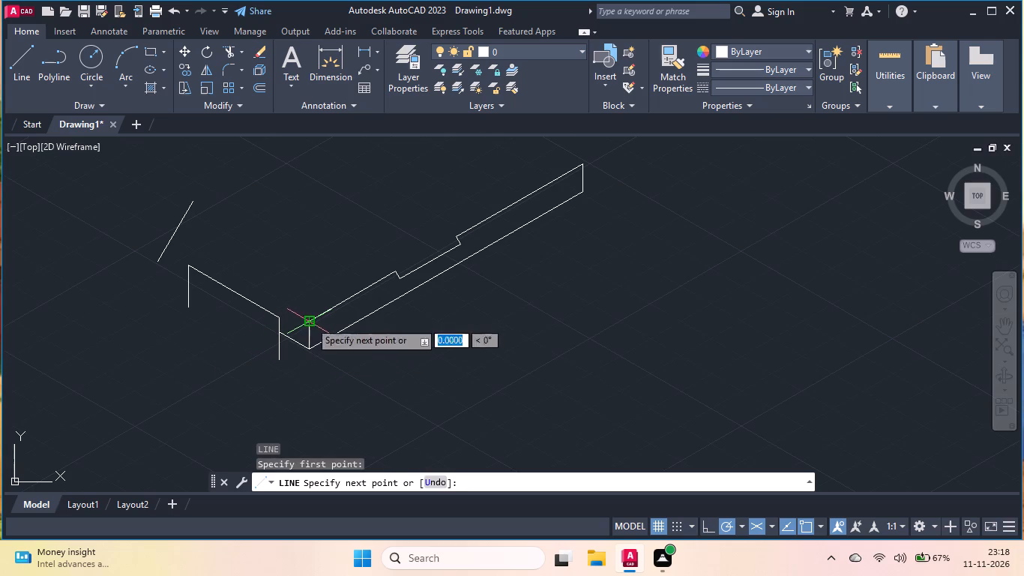
{"action": "triple_click", "coordinate": [171, 240]}
{"action": "key", "text": "Return"}
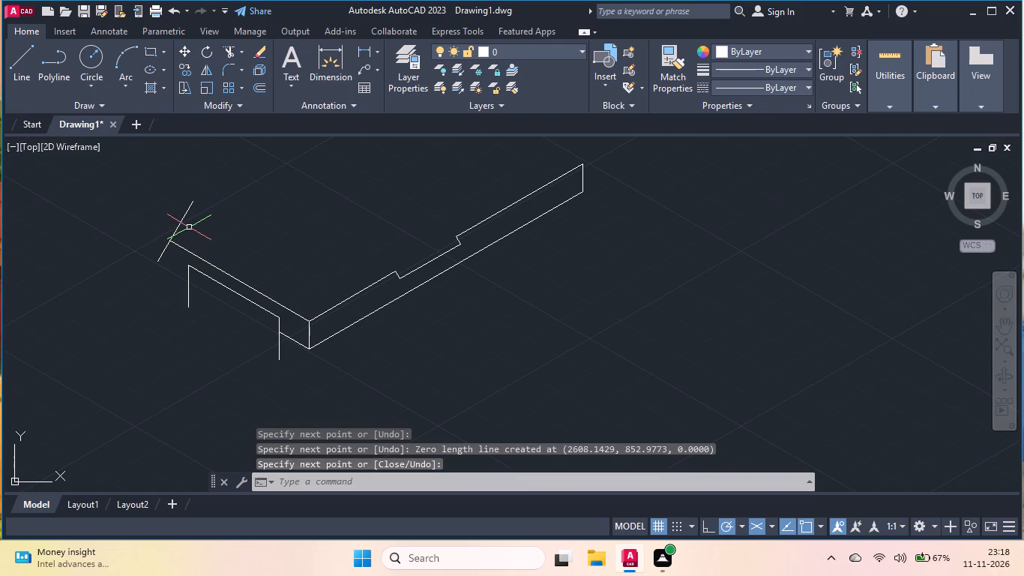
{"action": "key", "text": "Return"}
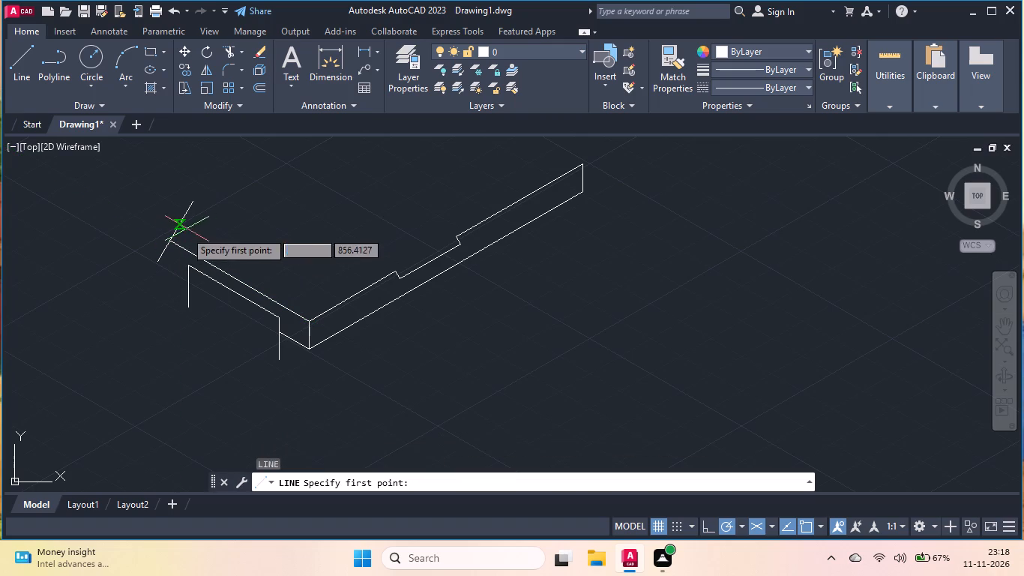
{"action": "left_click", "coordinate": [172, 244]}
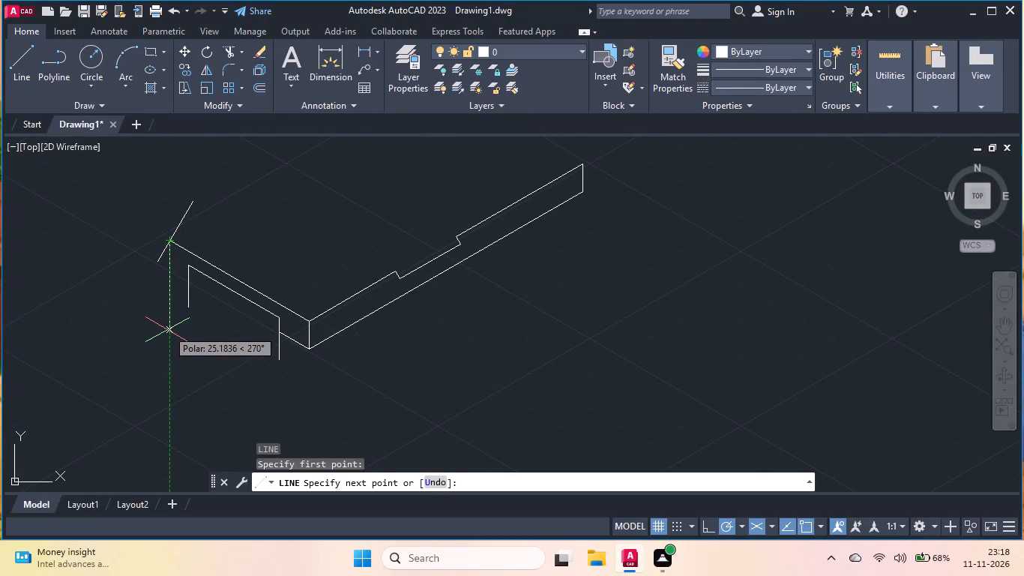
{"action": "left_click", "coordinate": [167, 318]}
{"action": "key", "text": "Return"}
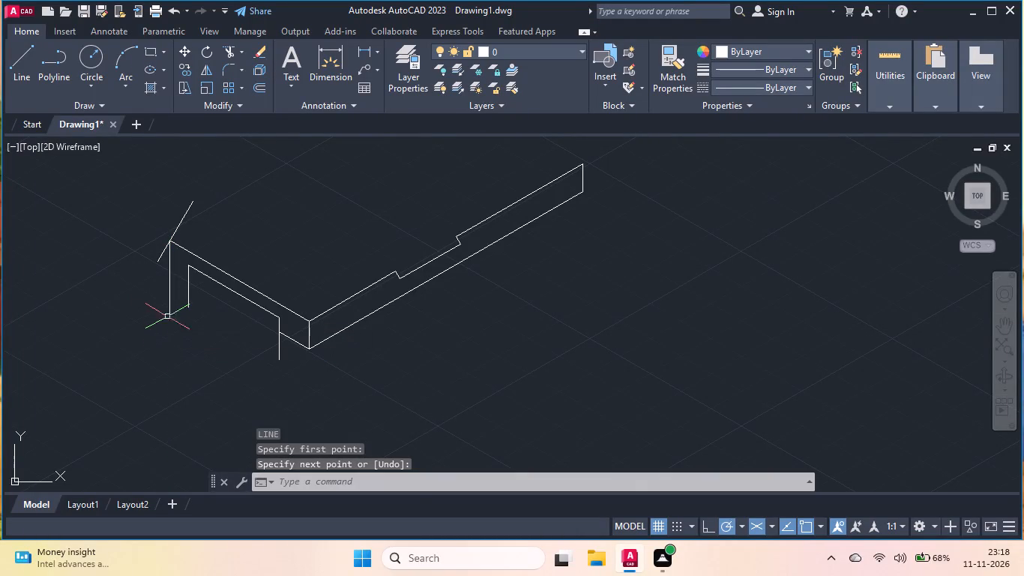
Erase the sloped 60° line crossing the side face's far upper corner.
{"action": "left_click", "coordinate": [160, 257]}
{"action": "key", "text": "Delete"}
{"action": "key", "text": "Return"}
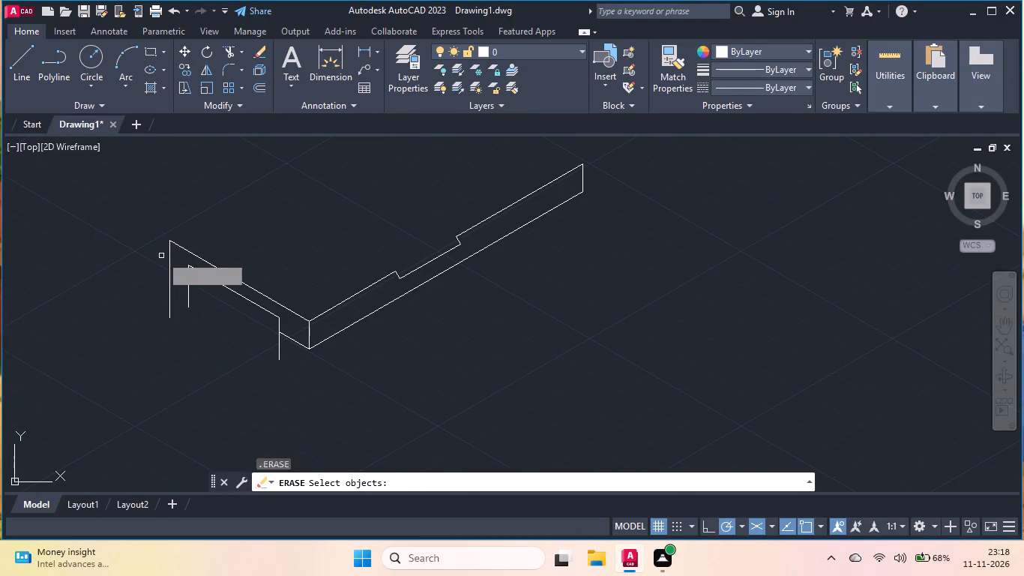
{"action": "key", "text": "Return"}
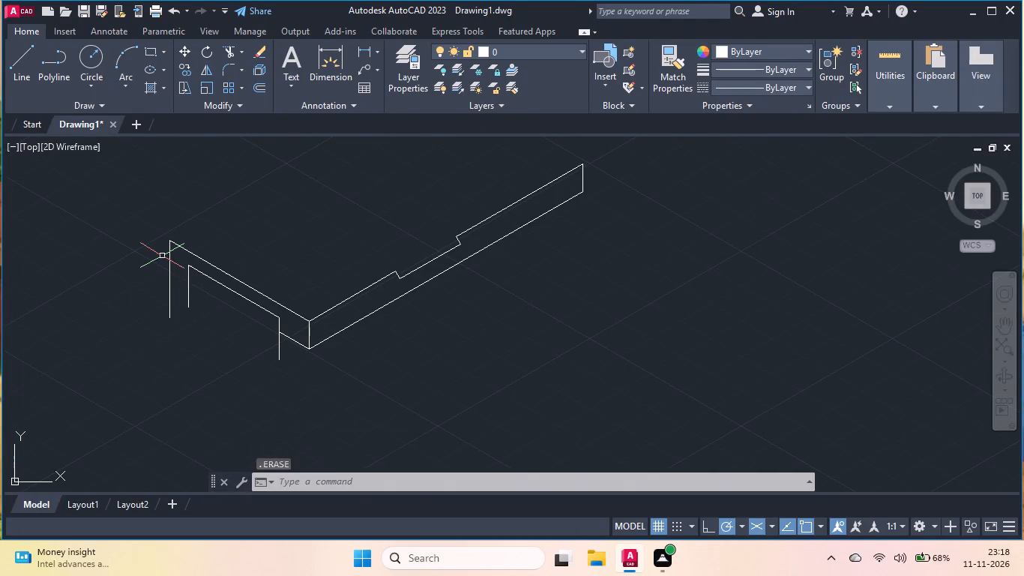
From the side face's far upper corner, draw connected lines of 10 units at 30°, 50 units straight up, and 10 units at 330°.
{"action": "key", "text": "l"}
{"action": "key", "text": "Return"}
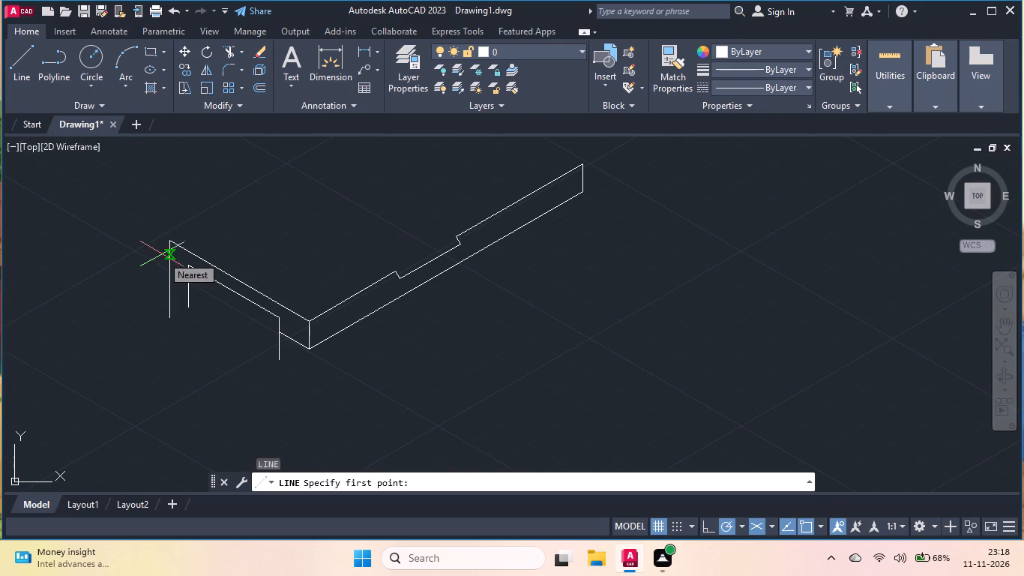
{"action": "double_click", "coordinate": [165, 240]}
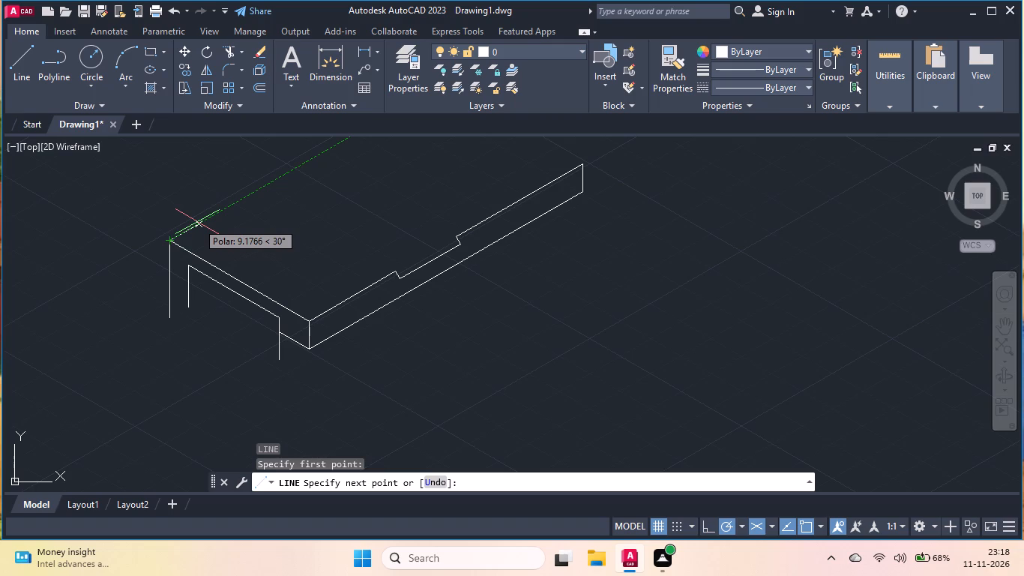
{"action": "type", "text": "10"}
{"action": "key", "text": "Return"}
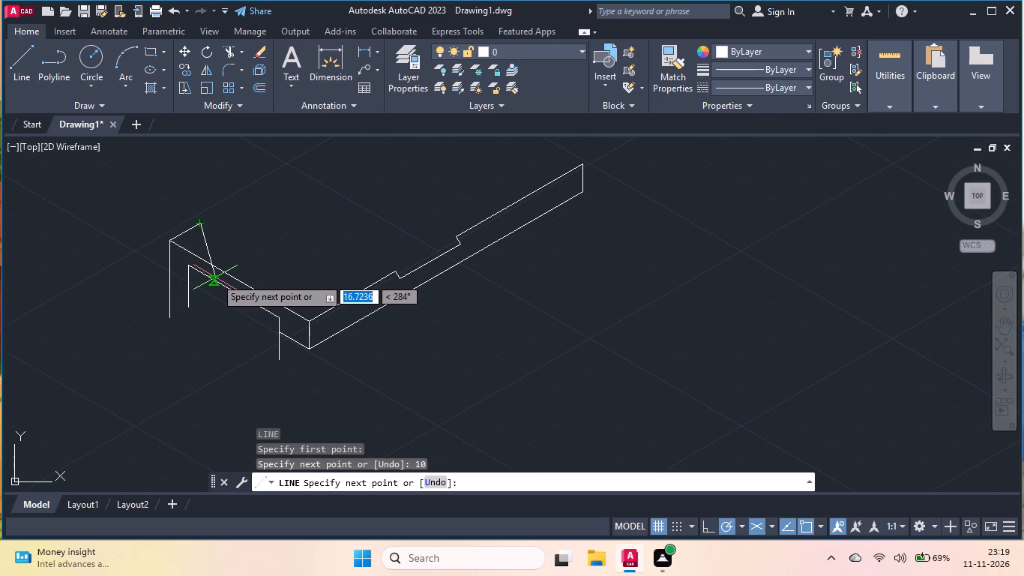
{"action": "scroll", "coordinate": [215, 277], "scroll_direction": "down", "scroll_amount": 1}
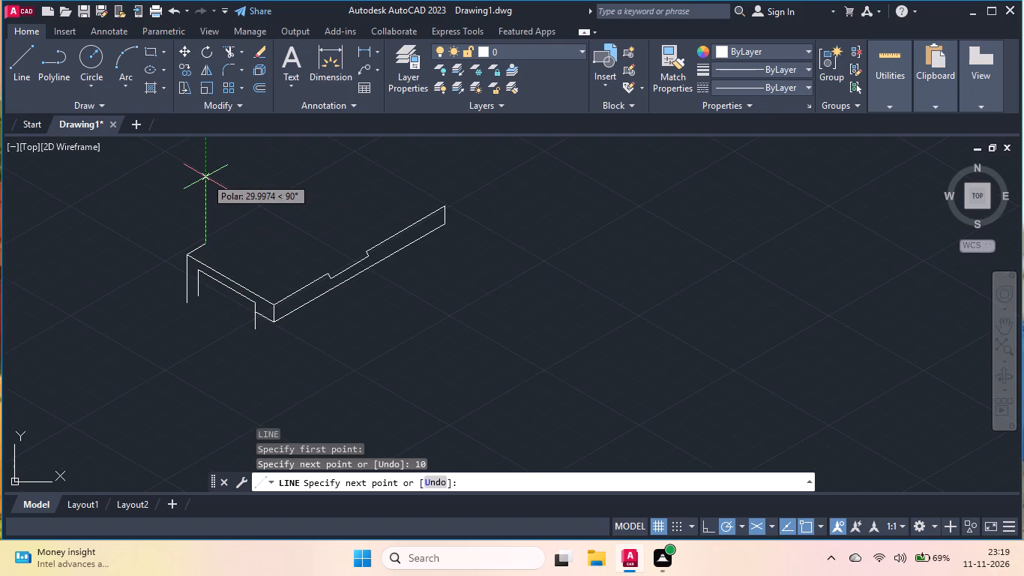
{"action": "type", "text": "50"}
{"action": "key", "text": "Return"}
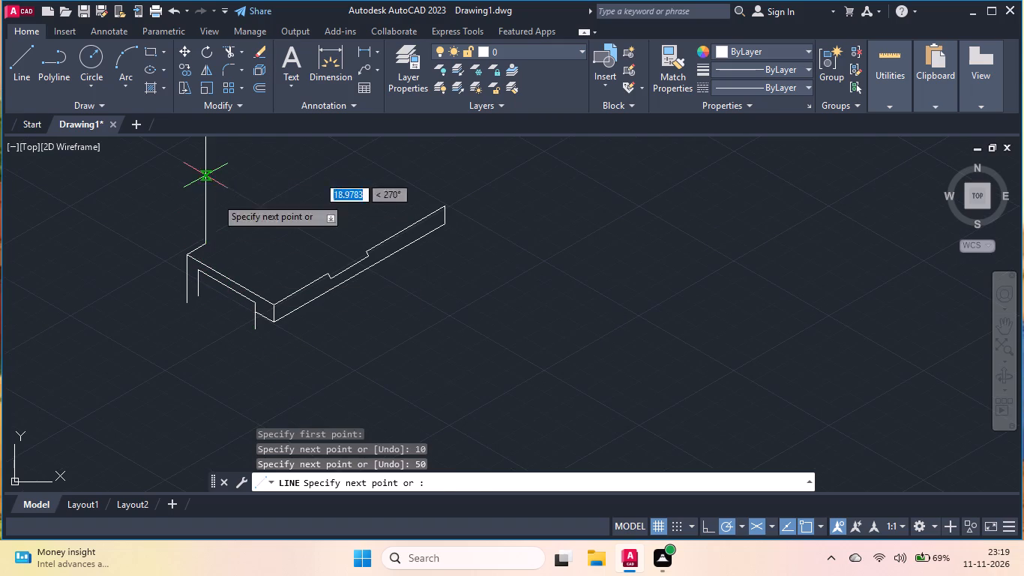
{"action": "scroll", "coordinate": [217, 299], "scroll_direction": "down", "scroll_amount": 1}
{"action": "scroll", "coordinate": [197, 194], "scroll_direction": "up", "scroll_amount": 3}
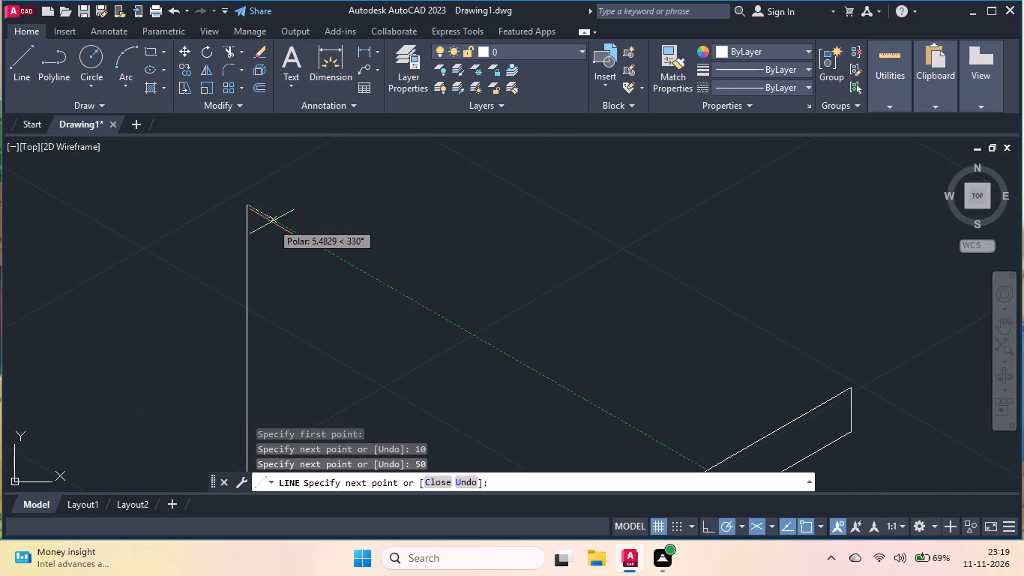
{"action": "type", "text": "10"}
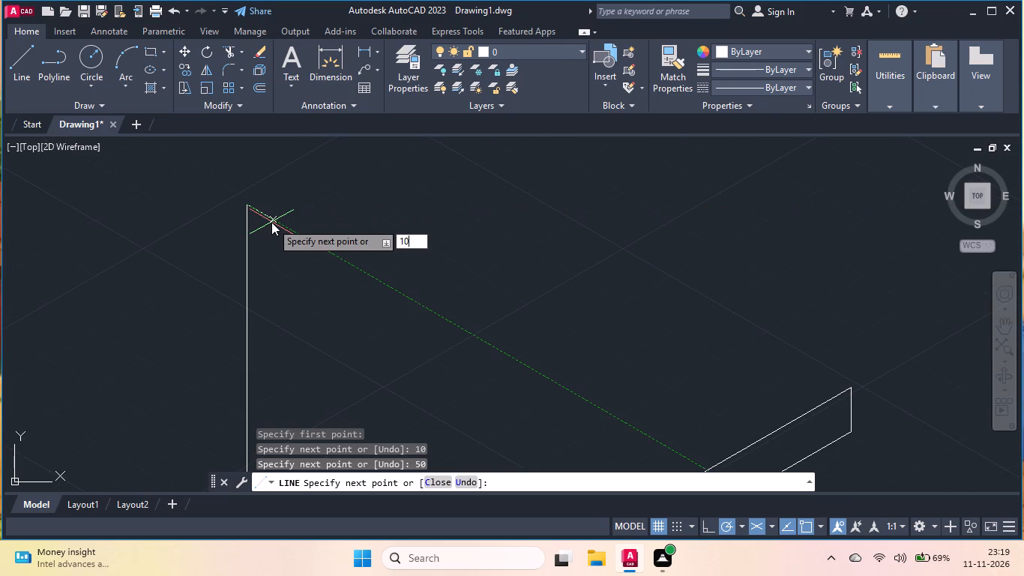
{"action": "key", "text": "Return"}
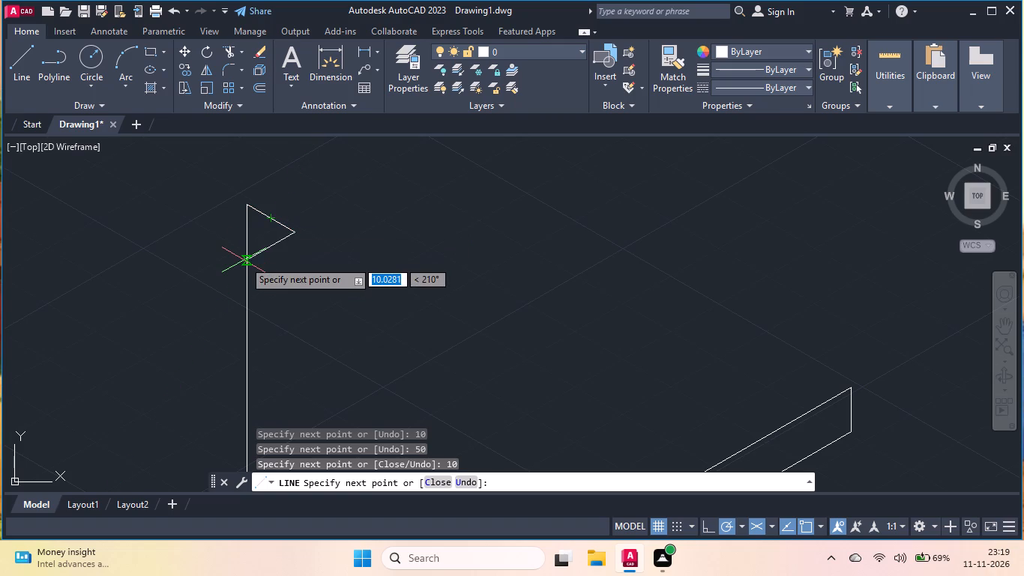
{"action": "scroll", "coordinate": [244, 260], "scroll_direction": "down", "scroll_amount": 1}
{"action": "key", "text": "Return"}
{"action": "scroll", "coordinate": [157, 265], "scroll_direction": "down", "scroll_amount": 1}
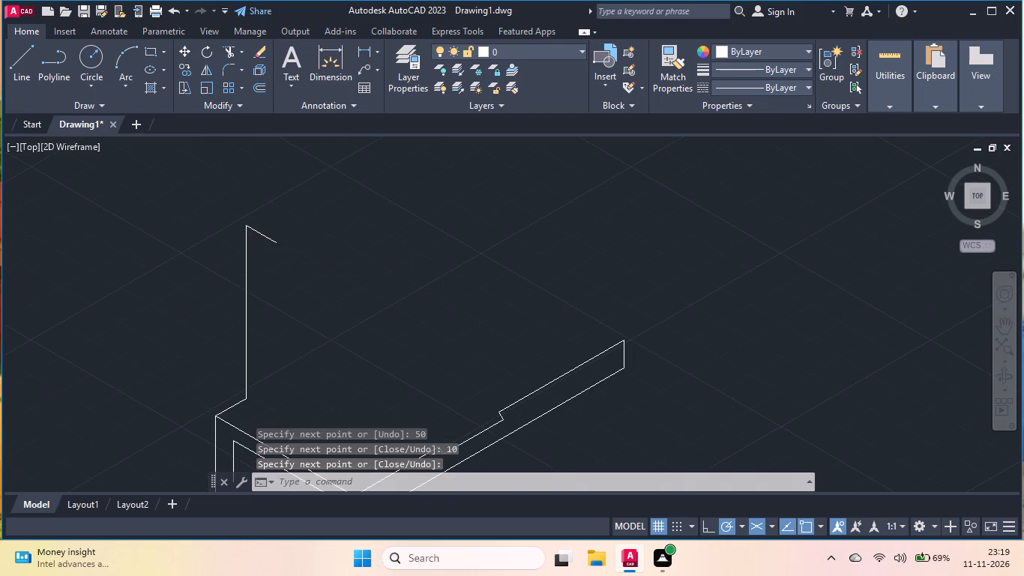
Draw a 70-unit line at 30° from the top of the 50-unit vertical.
{"action": "scroll", "coordinate": [229, 199], "scroll_direction": "up", "scroll_amount": 2}
{"action": "key", "text": "Return"}
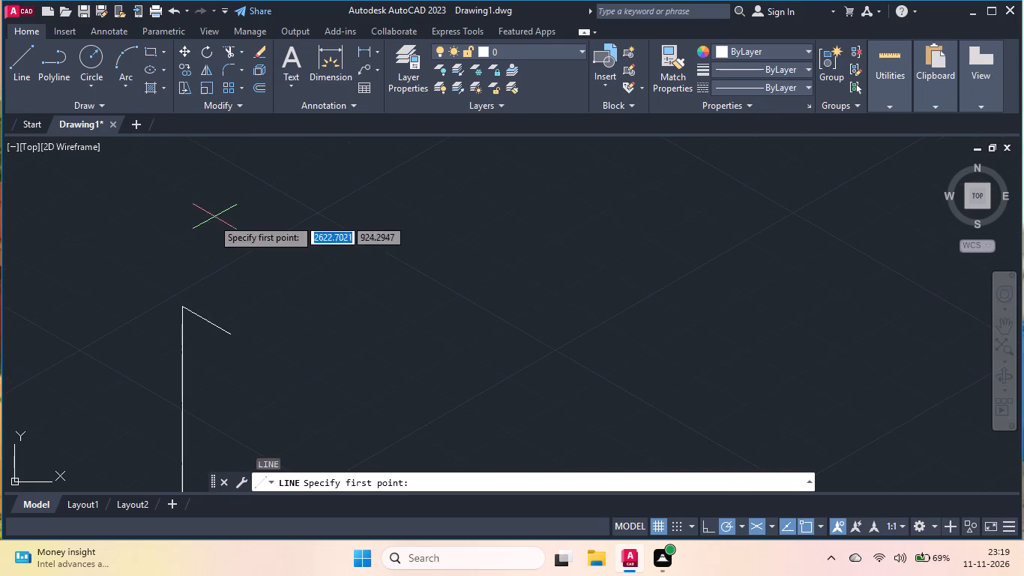
{"action": "left_click", "coordinate": [182, 303]}
{"action": "scroll", "coordinate": [169, 315], "scroll_direction": "down", "scroll_amount": 2}
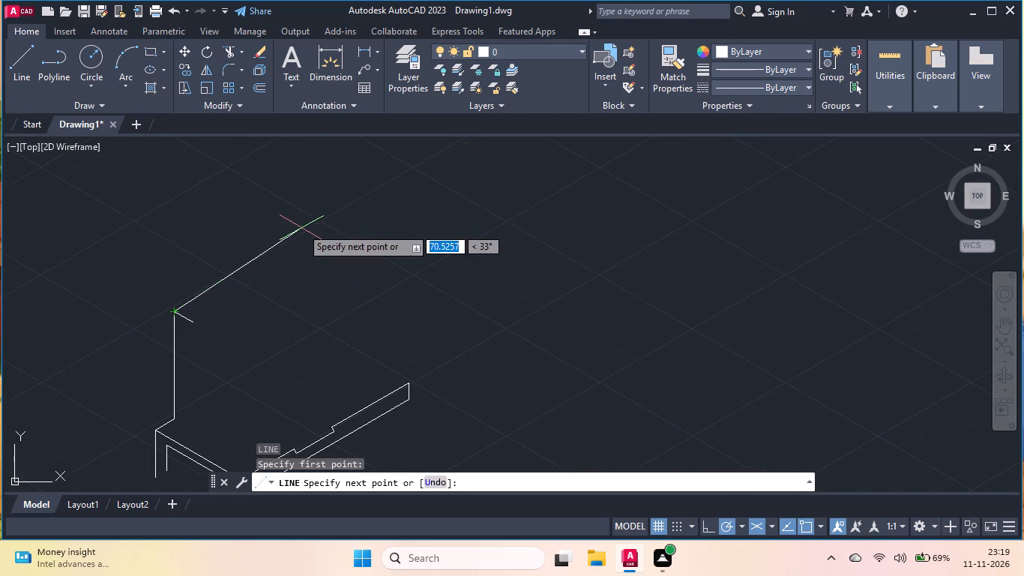
{"action": "key", "text": "7"}
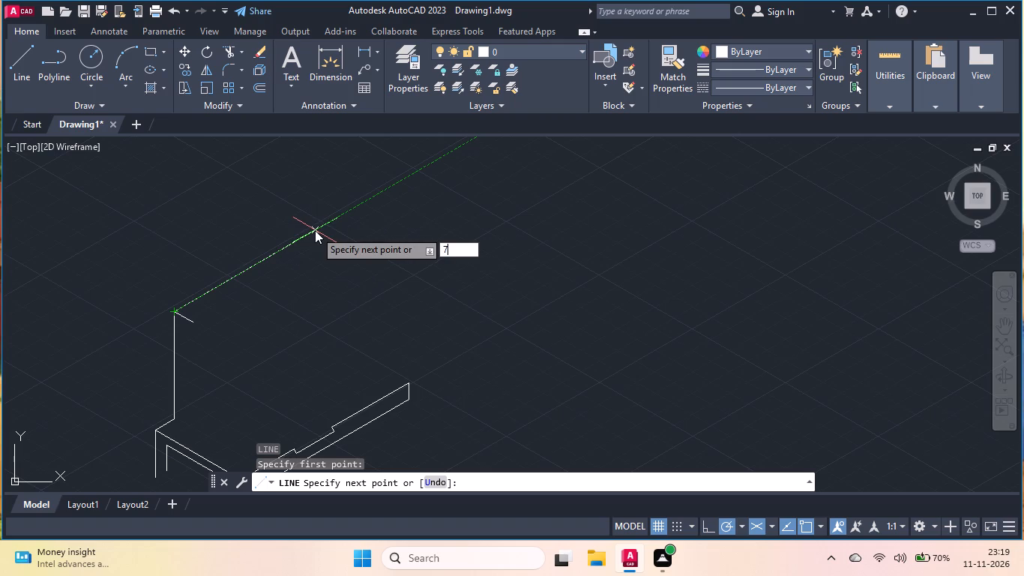
{"action": "key", "text": "0"}
{"action": "key", "text": "Return"}
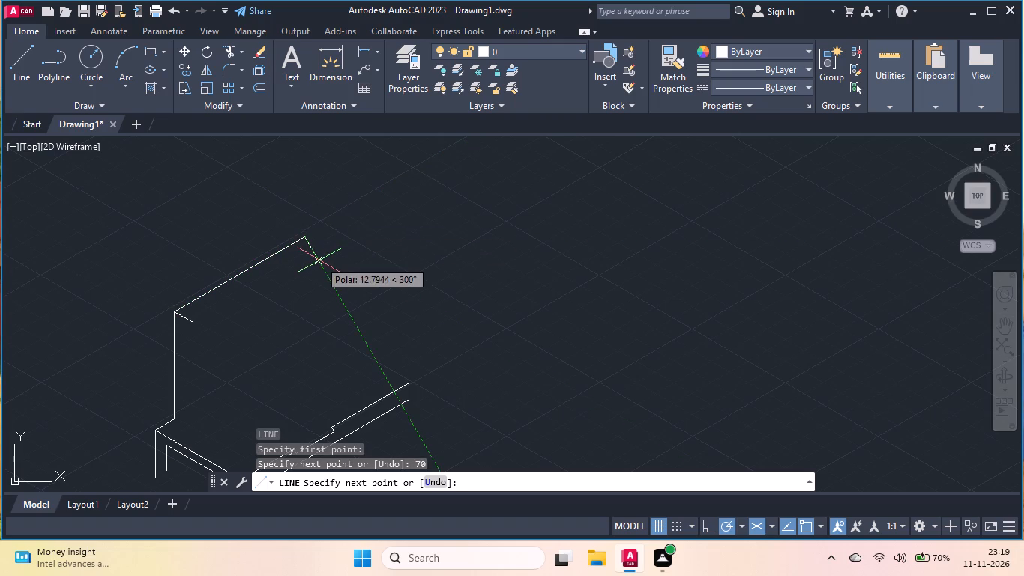
{"action": "key", "text": "Return"}
From 15 units past the 70-unit line's midpoint, draw a line at 330°, 30 units at 210°, and a line at 150° crossing the 70-unit line.
{"action": "scroll", "coordinate": [178, 217], "scroll_direction": "up", "scroll_amount": 1}
{"action": "key", "text": "Return"}
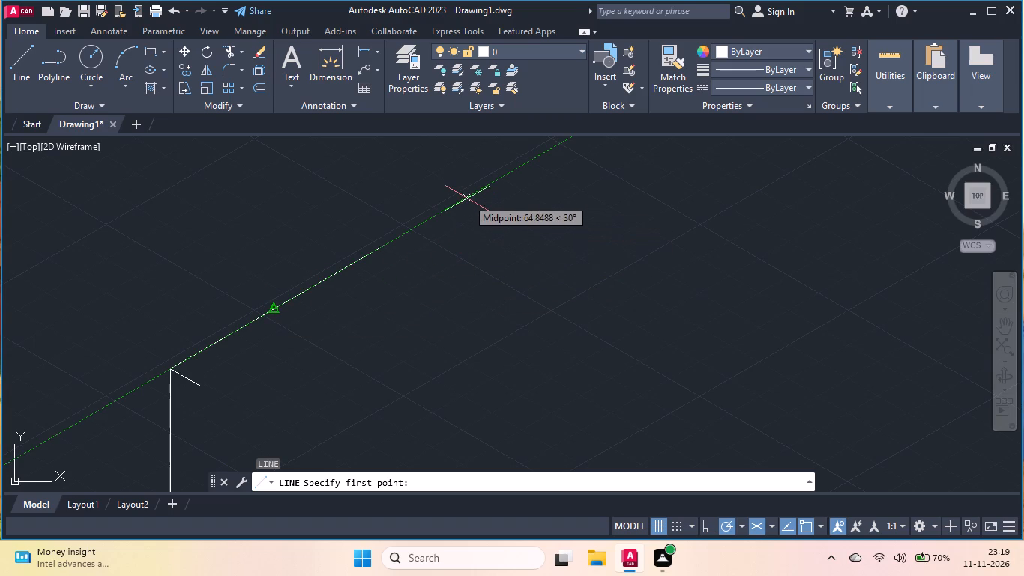
{"action": "type", "text": "15"}
{"action": "key", "text": "Return"}
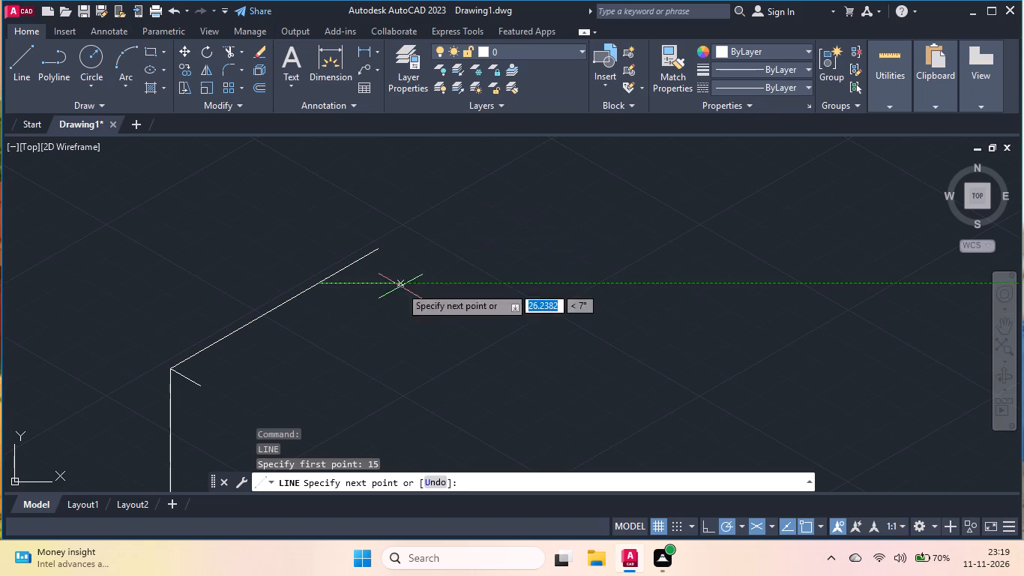
{"action": "left_click", "coordinate": [382, 322]}
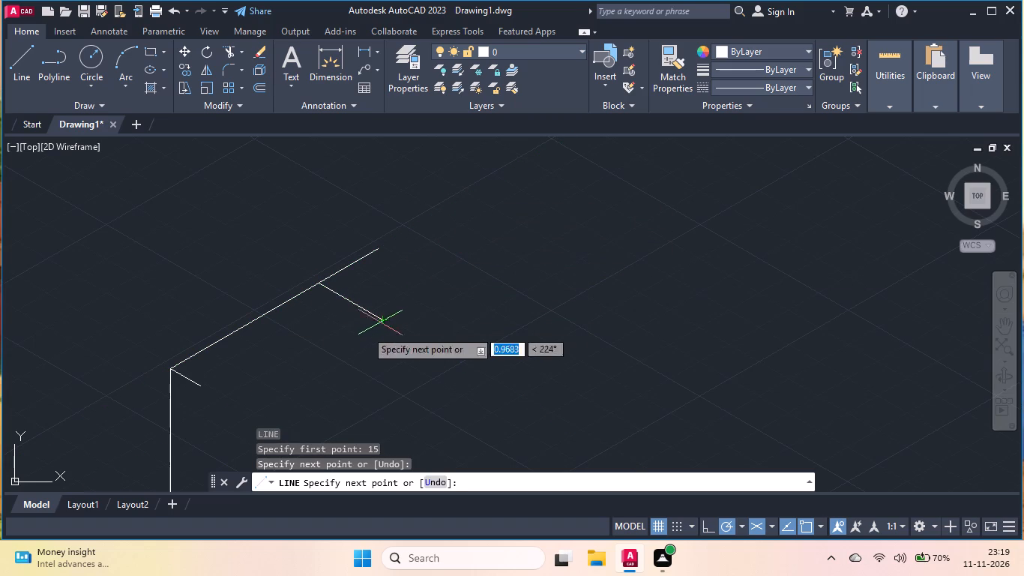
{"action": "type", "text": "30"}
{"action": "key", "text": "Return"}
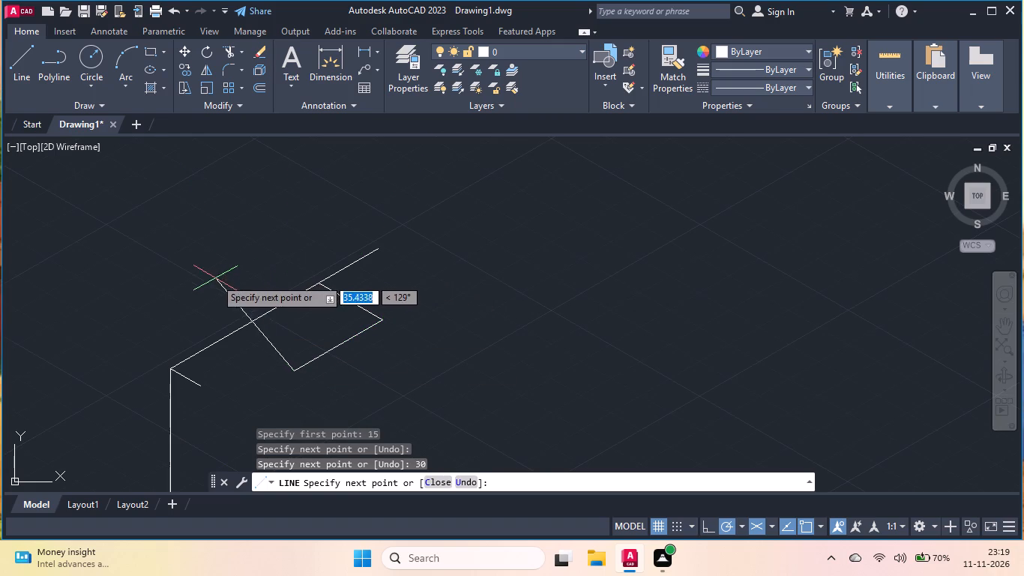
{"action": "left_click", "coordinate": [193, 309]}
{"action": "key", "text": "Return"}
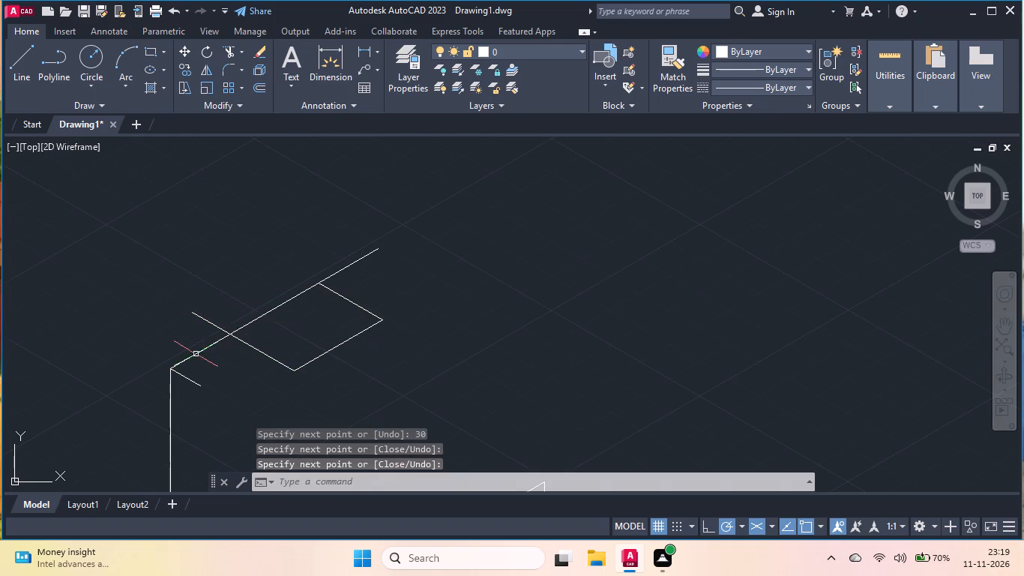
From the free end of the upper 10-unit line, draw a line at 30° extending just past the recess's nearer side line.
{"action": "scroll", "coordinate": [198, 372], "scroll_direction": "up", "scroll_amount": 1}
{"action": "key", "text": "Return"}
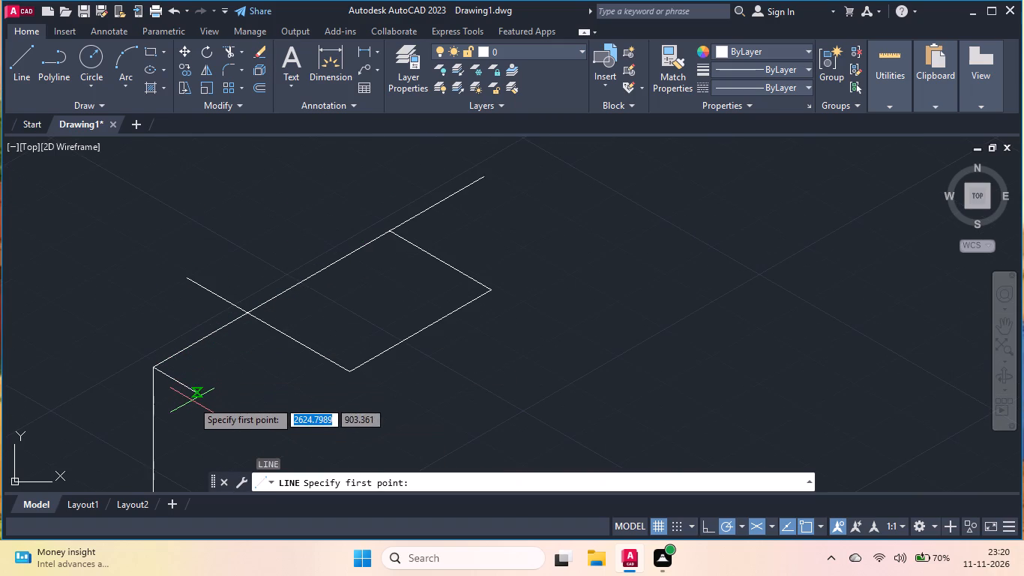
{"action": "double_click", "coordinate": [196, 395]}
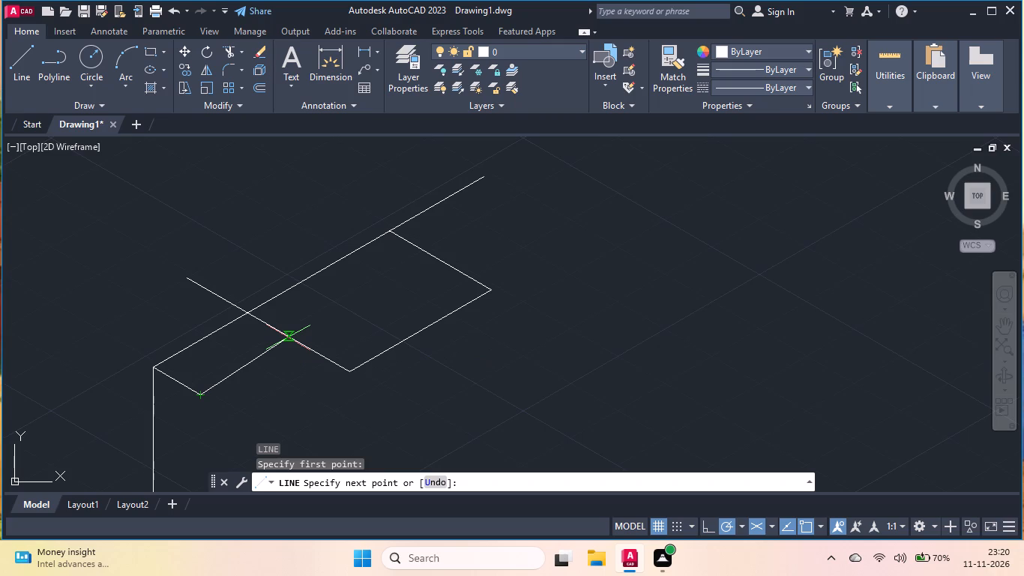
{"action": "left_click", "coordinate": [331, 326]}
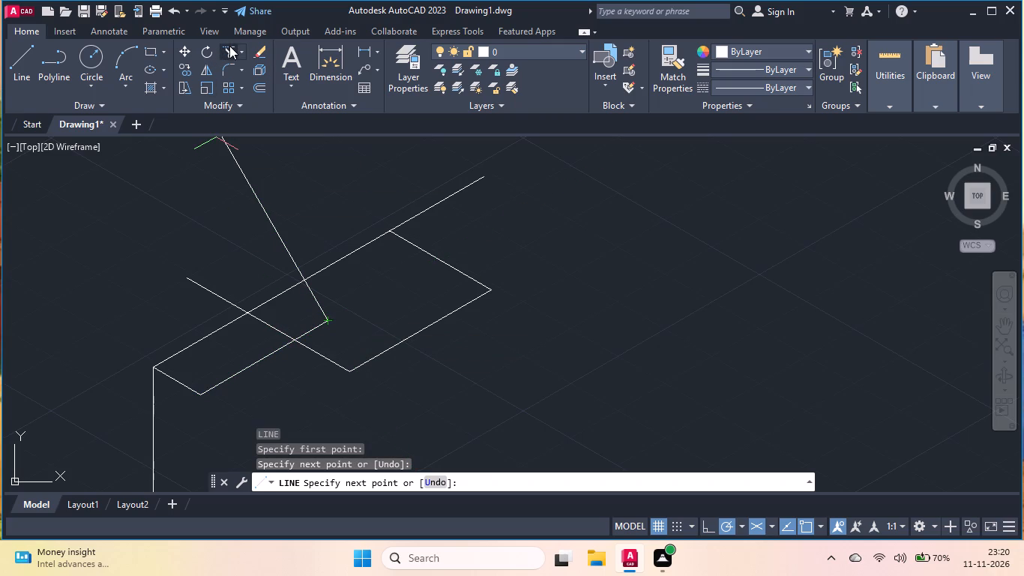
Trim the recess's nearer side line and the crossing 30° line to their shared corner, and remove the recess's 30-unit outer line.
{"action": "left_click", "coordinate": [229, 46]}
{"action": "left_click", "coordinate": [242, 241]}
{"action": "left_click", "coordinate": [202, 302]}
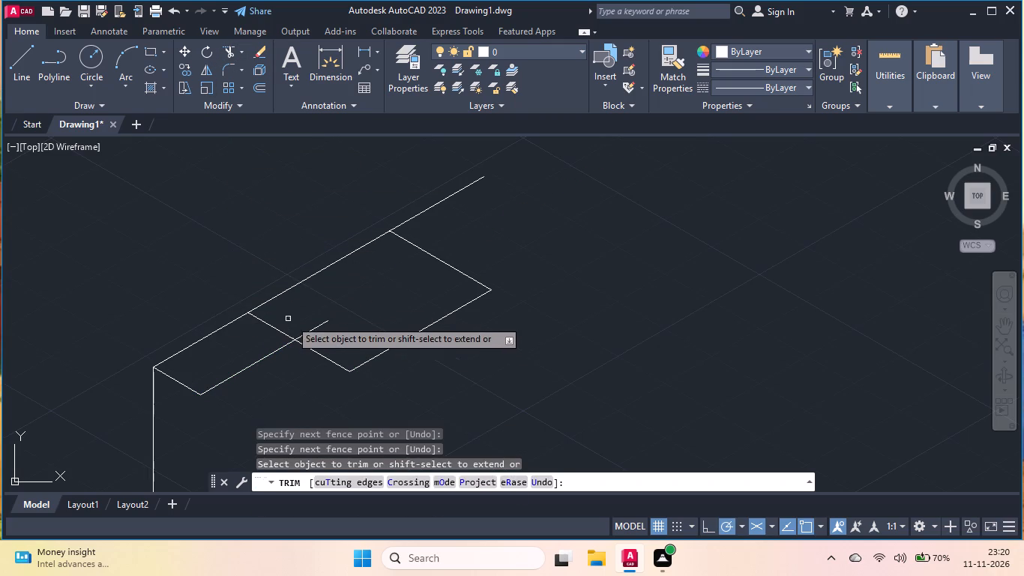
{"action": "left_click", "coordinate": [305, 323]}
{"action": "left_click", "coordinate": [310, 372]}
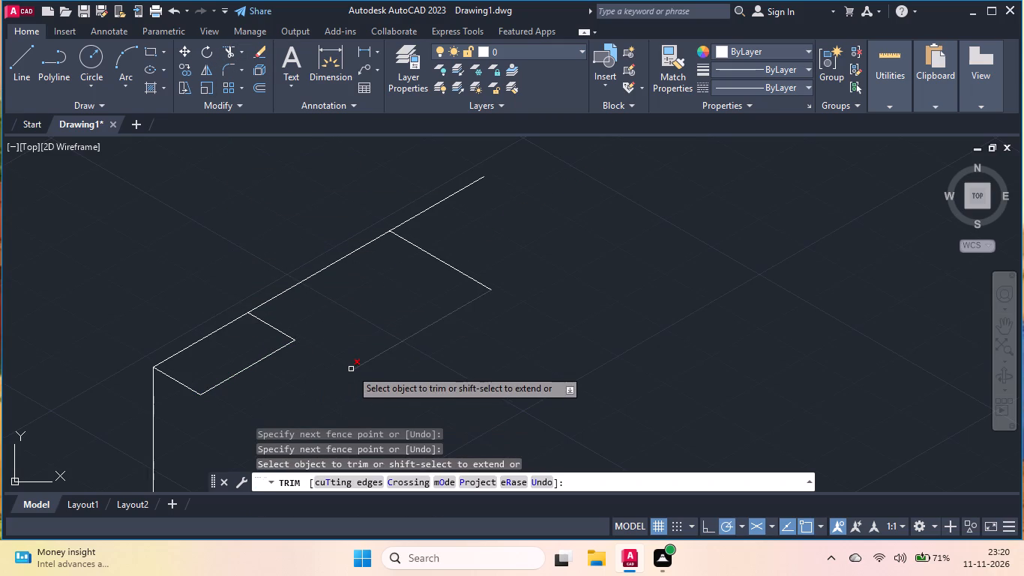
{"action": "left_click", "coordinate": [351, 369]}
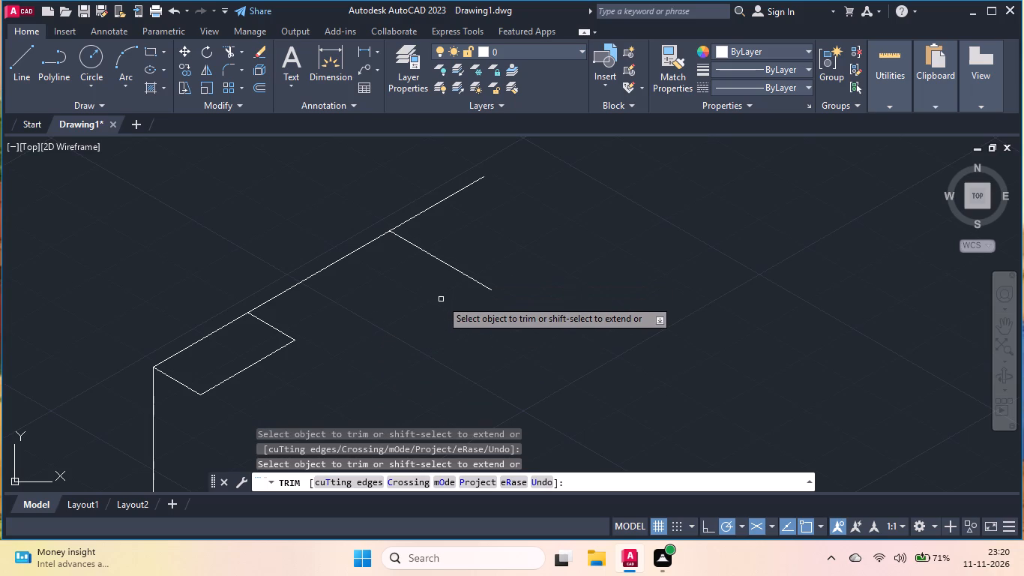
{"action": "key", "text": "Return"}
From the recess's farther side line, in line with the trimmed front edge, draw a 30° line and close it to the 70-unit line's far end.
{"action": "key", "text": "l"}
{"action": "key", "text": "Return"}
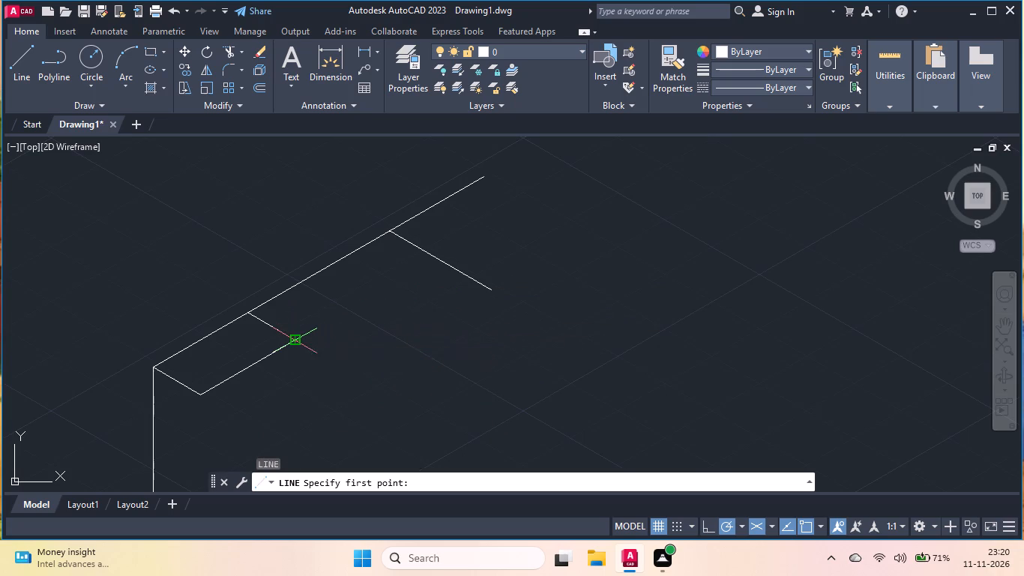
{"action": "left_click", "coordinate": [436, 256]}
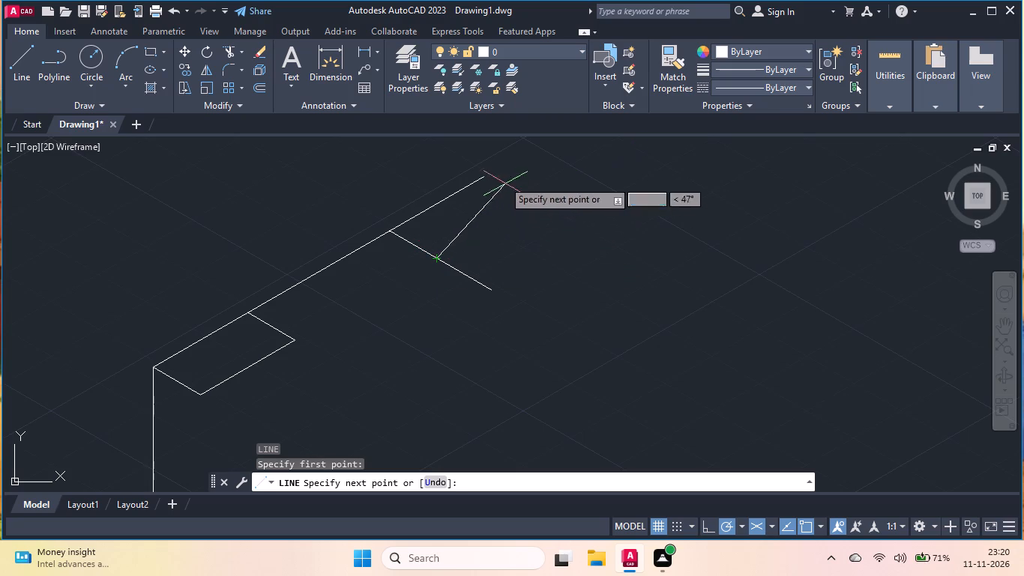
{"action": "left_click", "coordinate": [533, 205]}
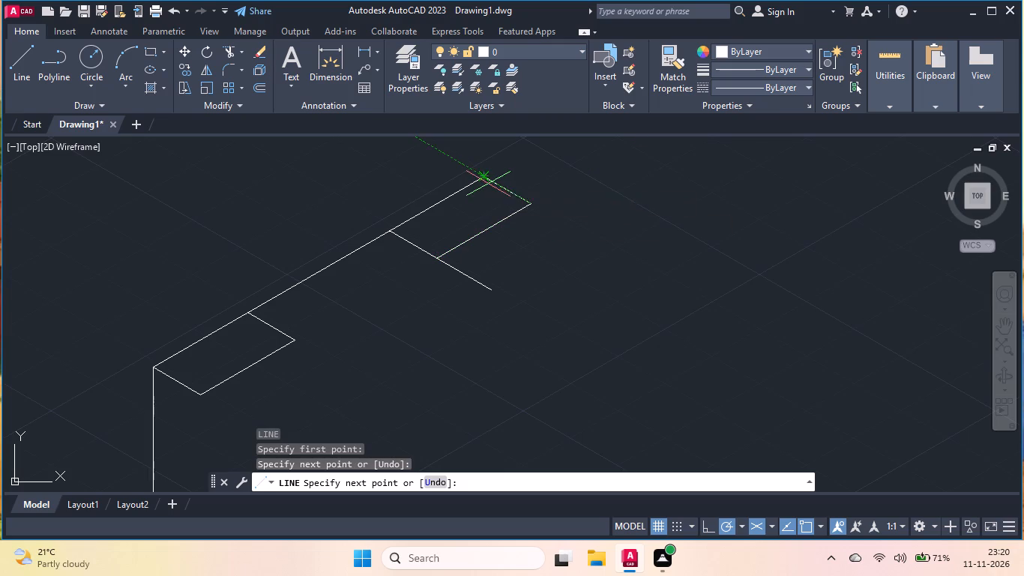
{"action": "left_click", "coordinate": [487, 181]}
{"action": "key", "text": "Return"}
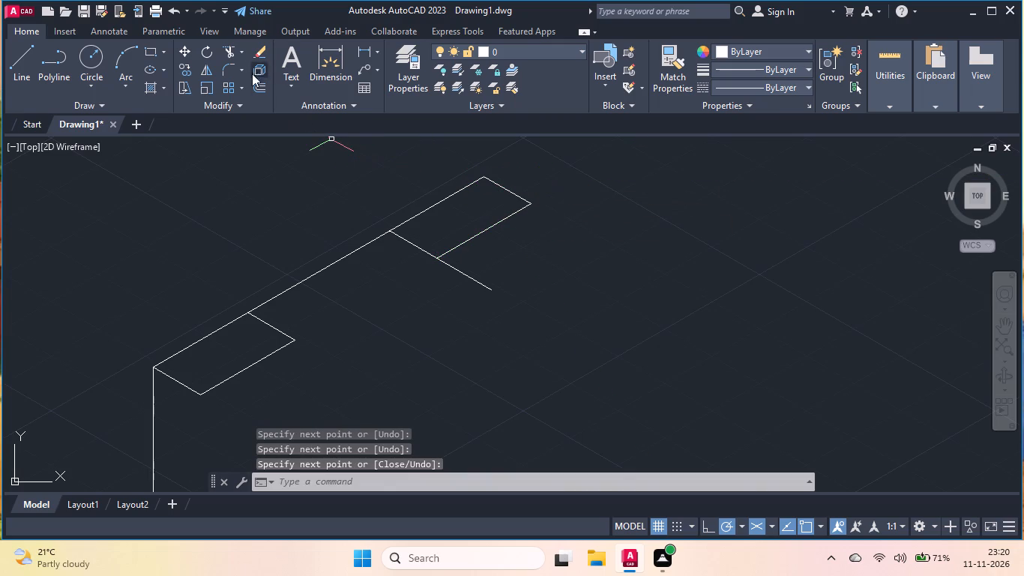
Trim the part of the recess's farther side line that extends beyond the new 30° front edge.
{"action": "left_click", "coordinate": [229, 52]}
{"action": "left_click", "coordinate": [485, 286]}
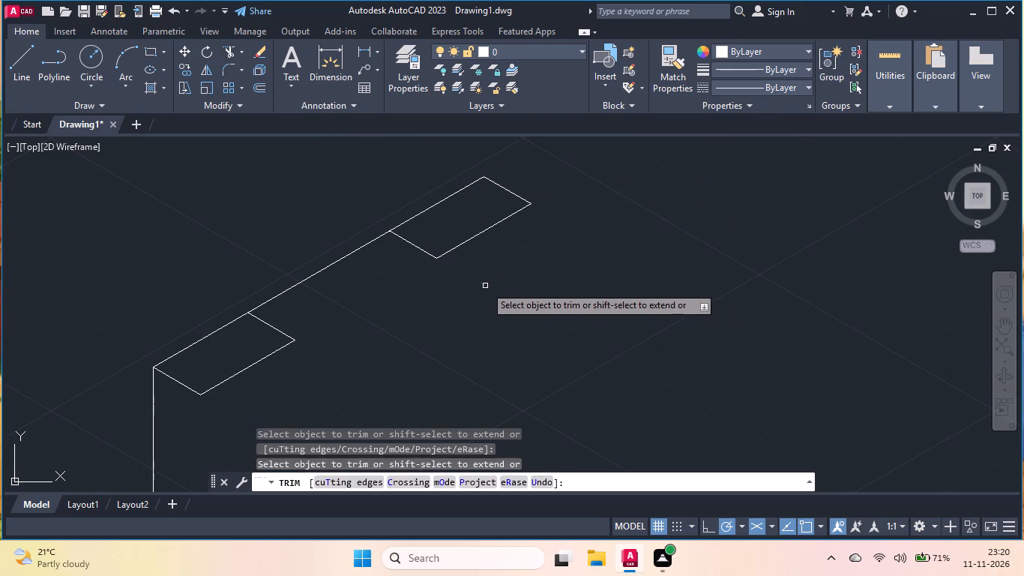
{"action": "key", "text": "Return"}
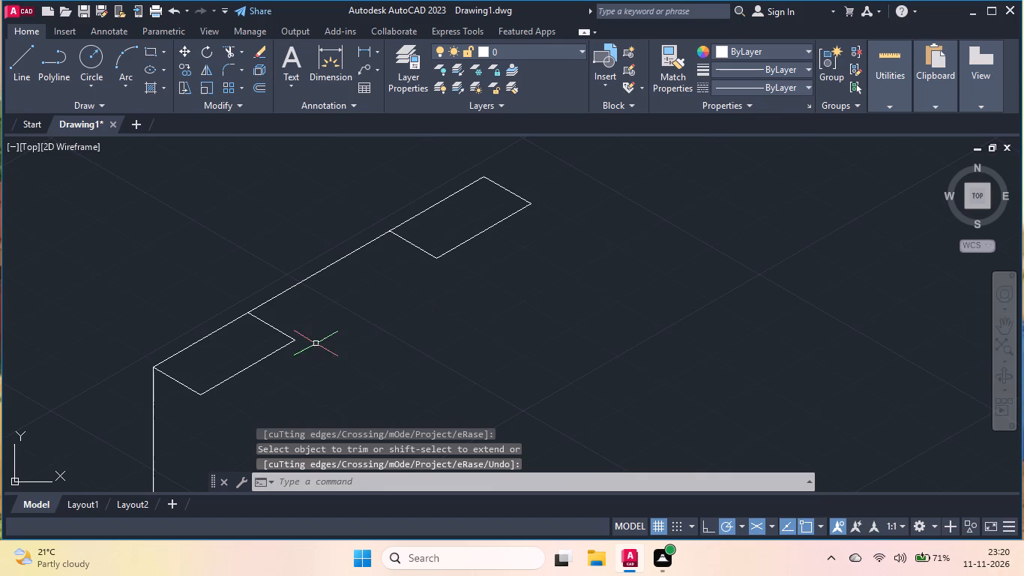
{"action": "key", "text": "Return"}
{"action": "key", "text": "Return"}
{"action": "key", "text": "Return"}
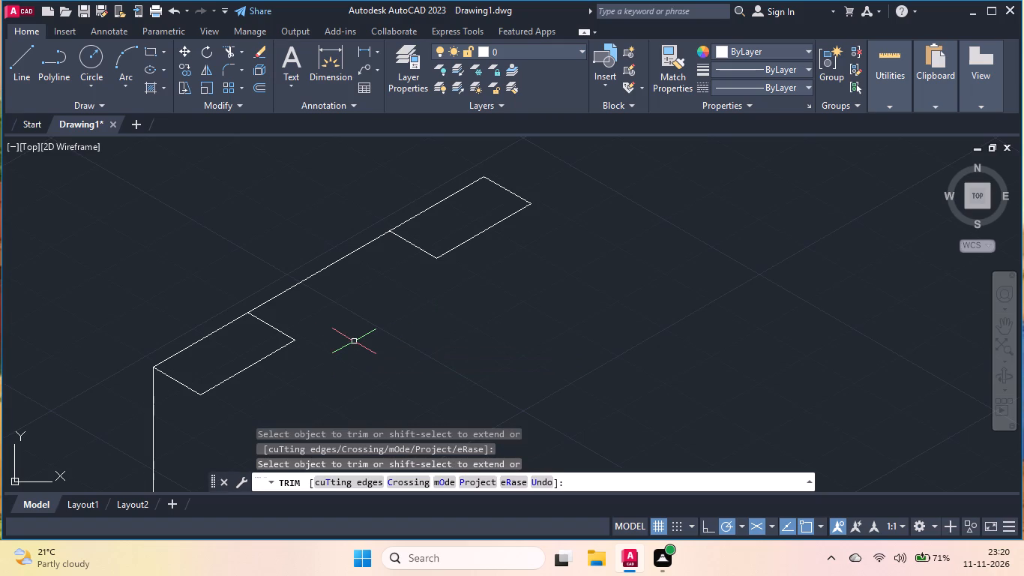
From the recess's nearer front corner, draw 12 units straight down, a 30° line to below the farther front corner, and a vertical line up to it.
{"action": "key", "text": "l"}
{"action": "key", "text": "Return"}
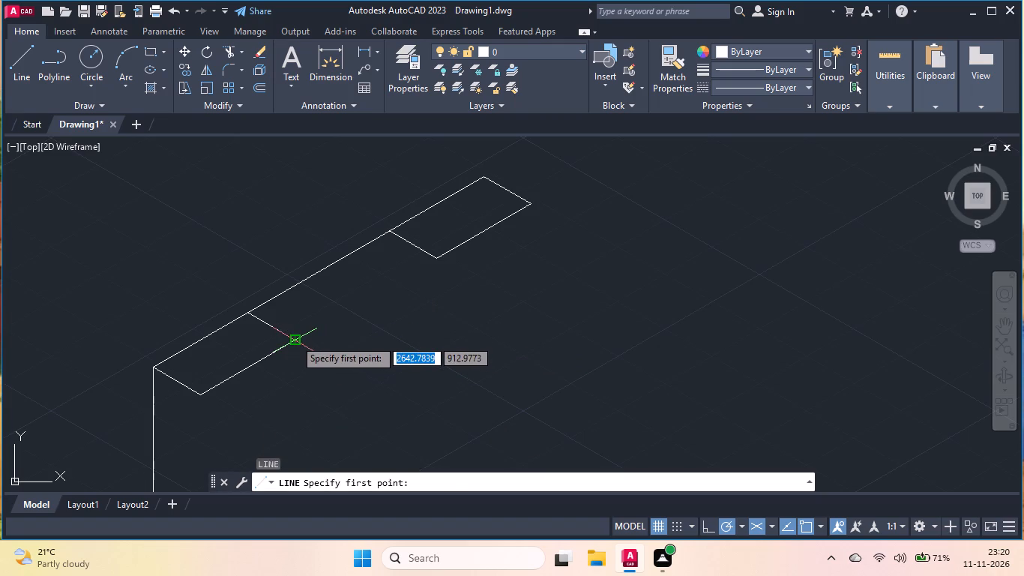
{"action": "left_click", "coordinate": [295, 339]}
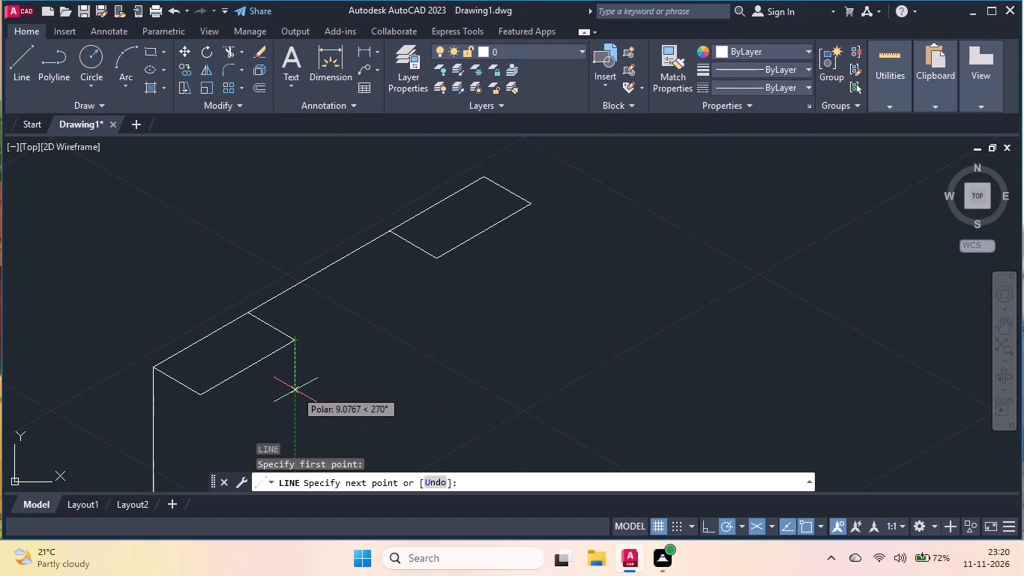
{"action": "type", "text": "12"}
{"action": "key", "text": "Return"}
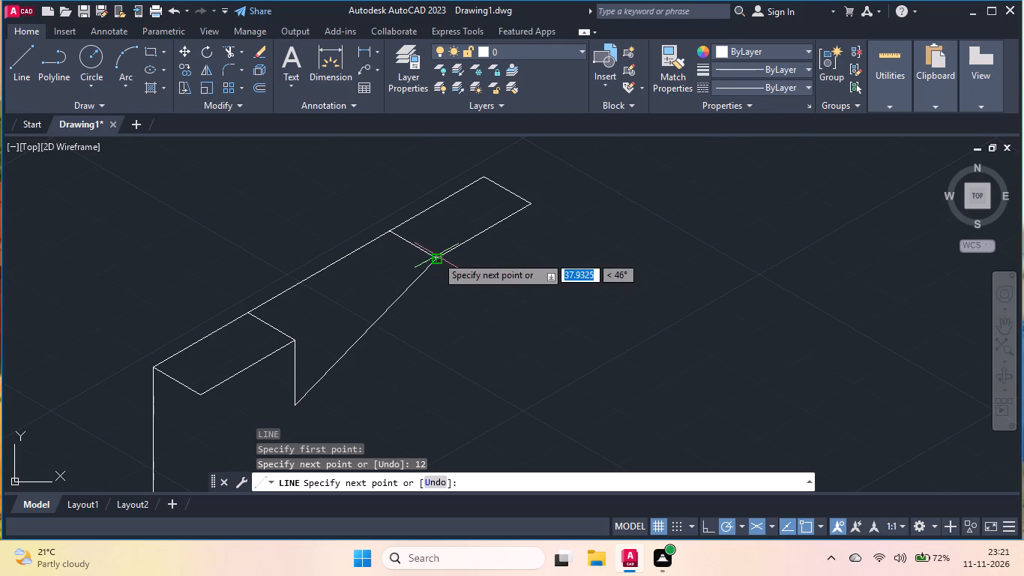
{"action": "left_click", "coordinate": [433, 324]}
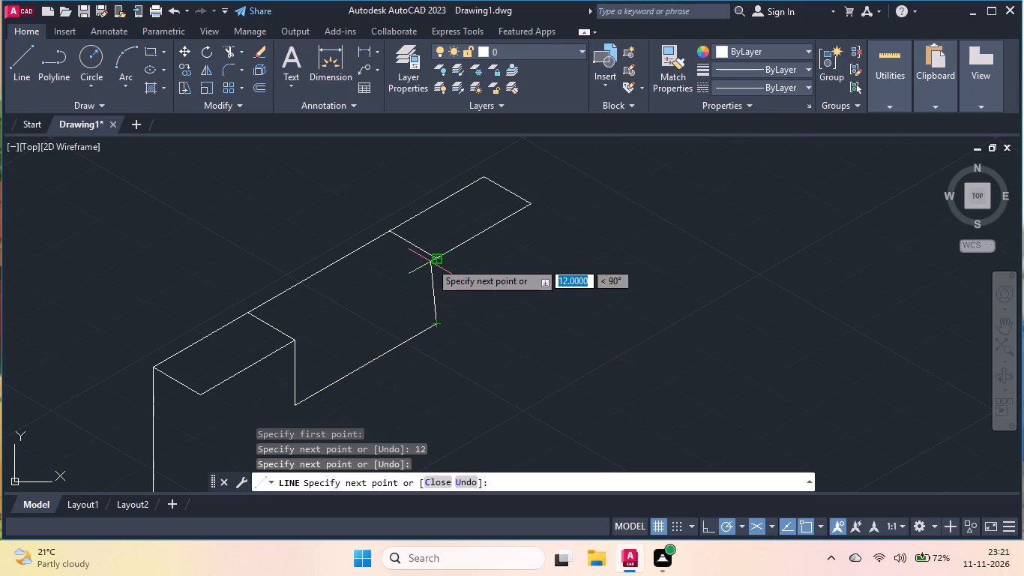
{"action": "left_click", "coordinate": [438, 261]}
{"action": "key", "text": "Return"}
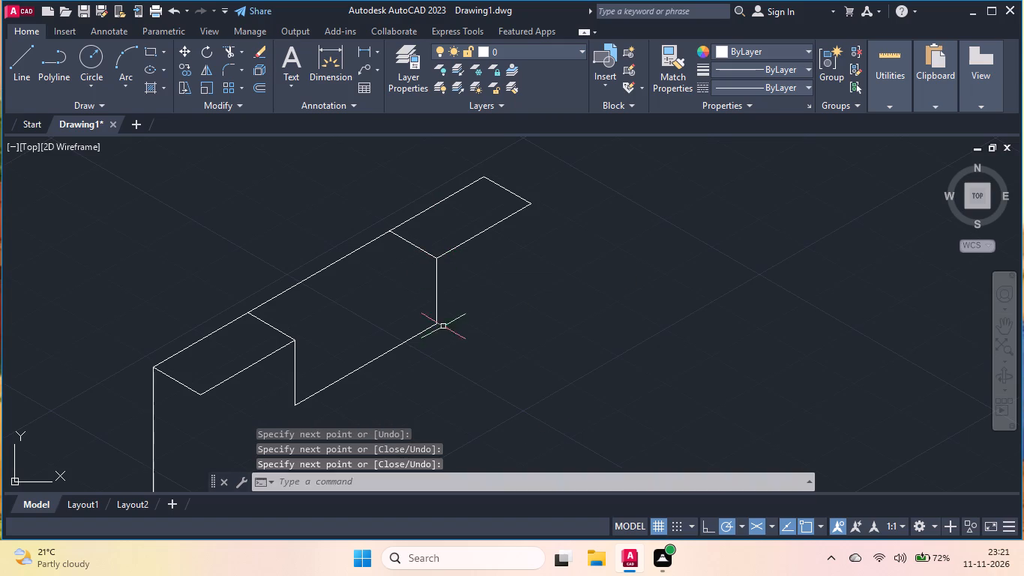
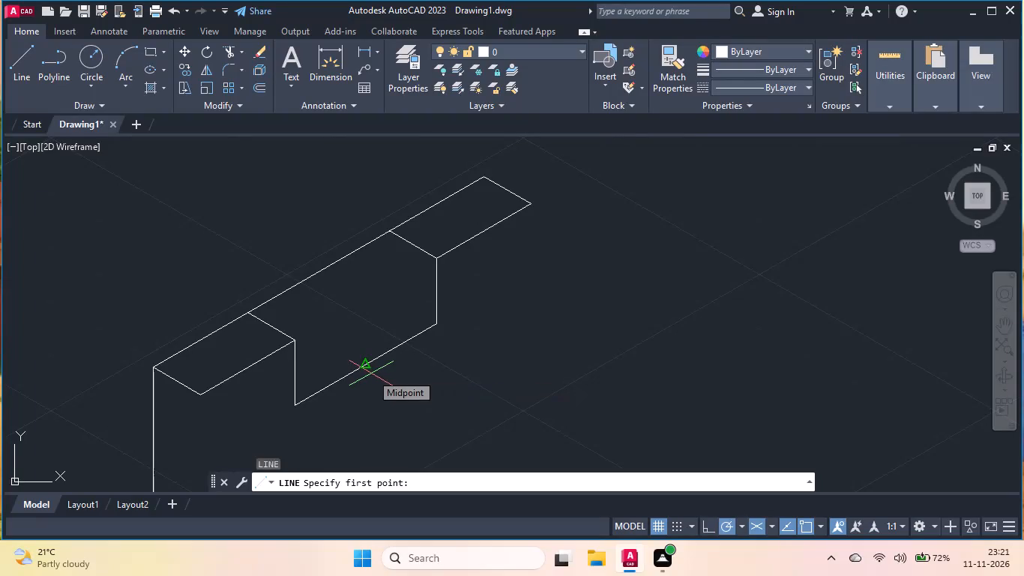
From the notch's nearer front top corner, draw a 30° line to below its farther back corner and a 10-unit vertical line up to it.
{"action": "left_click", "coordinate": [292, 339]}
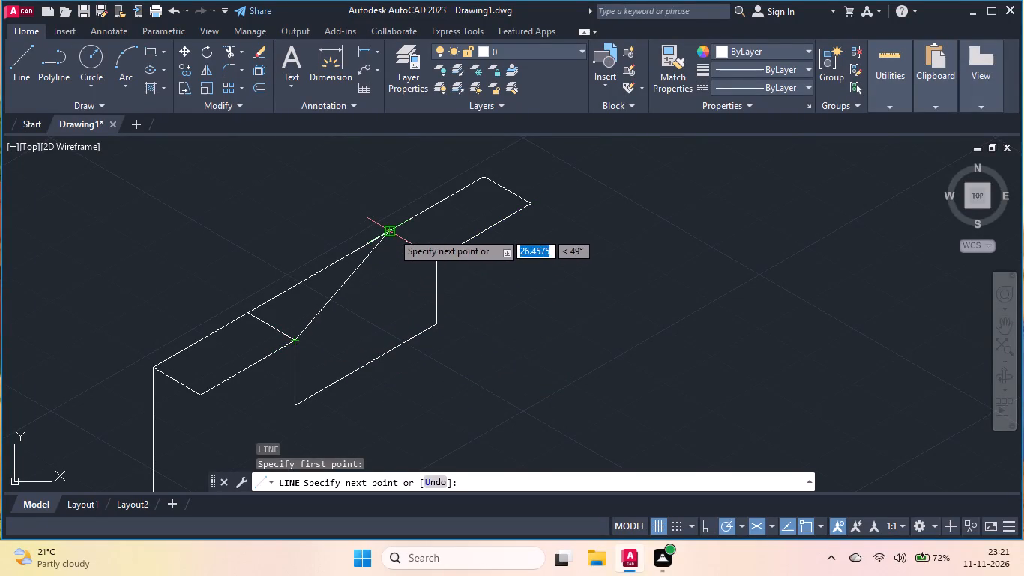
{"action": "left_click", "coordinate": [388, 288]}
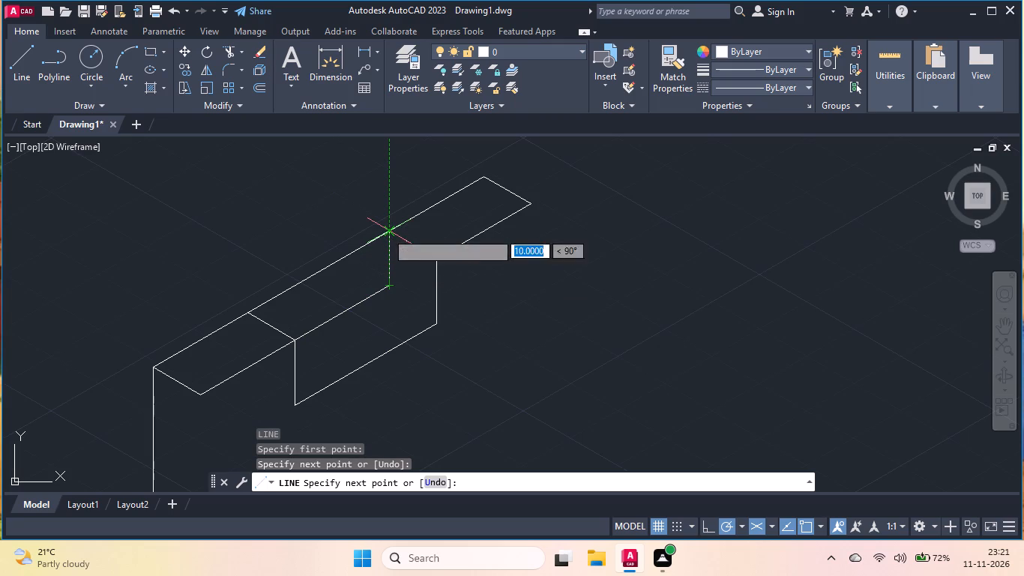
{"action": "left_click", "coordinate": [386, 231]}
{"action": "key", "text": "Return"}
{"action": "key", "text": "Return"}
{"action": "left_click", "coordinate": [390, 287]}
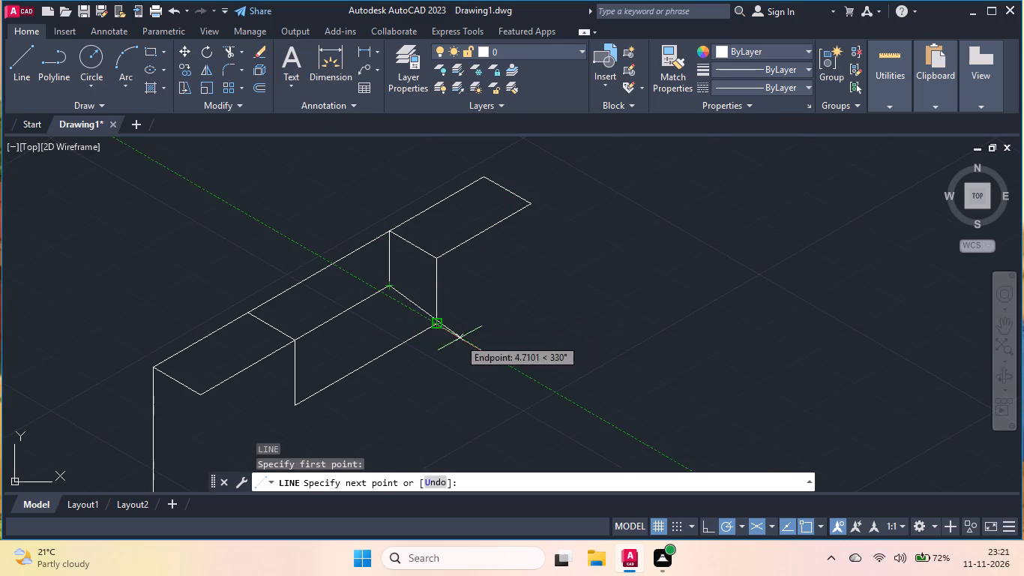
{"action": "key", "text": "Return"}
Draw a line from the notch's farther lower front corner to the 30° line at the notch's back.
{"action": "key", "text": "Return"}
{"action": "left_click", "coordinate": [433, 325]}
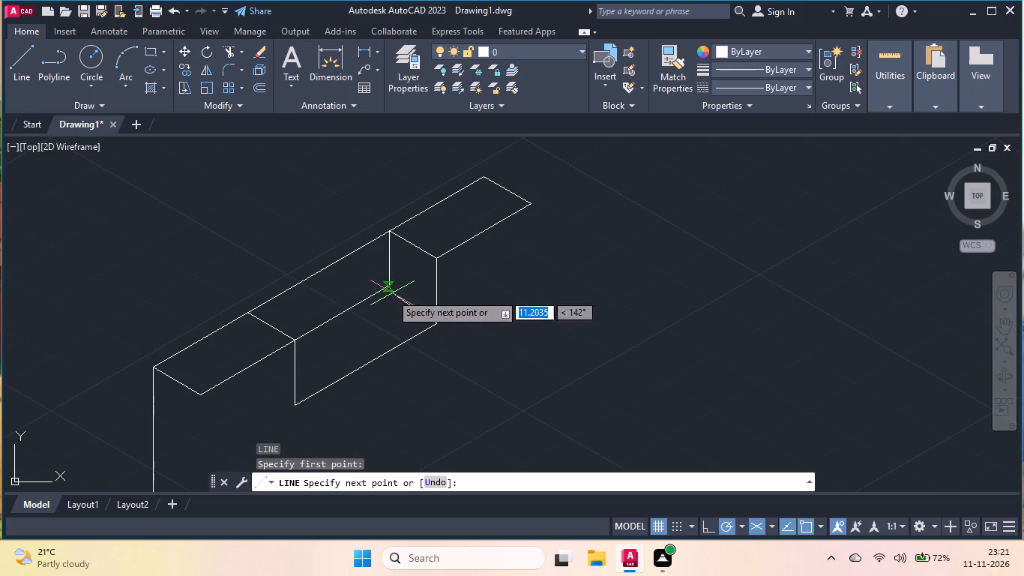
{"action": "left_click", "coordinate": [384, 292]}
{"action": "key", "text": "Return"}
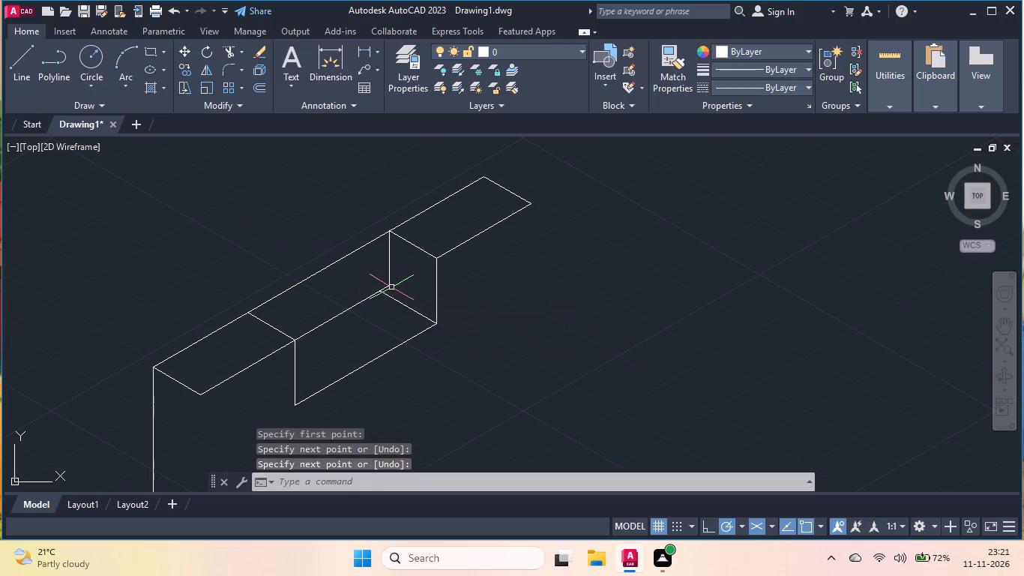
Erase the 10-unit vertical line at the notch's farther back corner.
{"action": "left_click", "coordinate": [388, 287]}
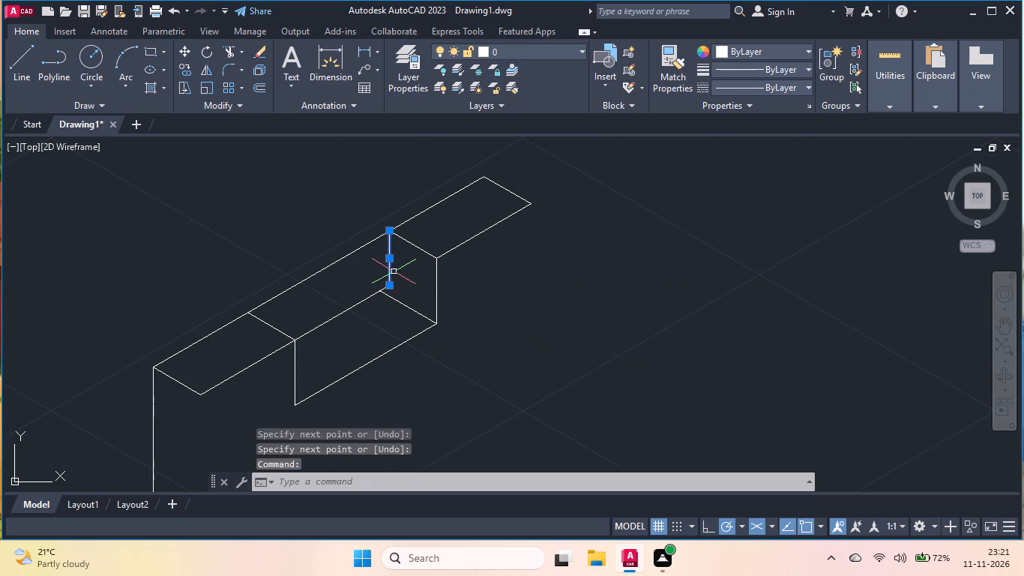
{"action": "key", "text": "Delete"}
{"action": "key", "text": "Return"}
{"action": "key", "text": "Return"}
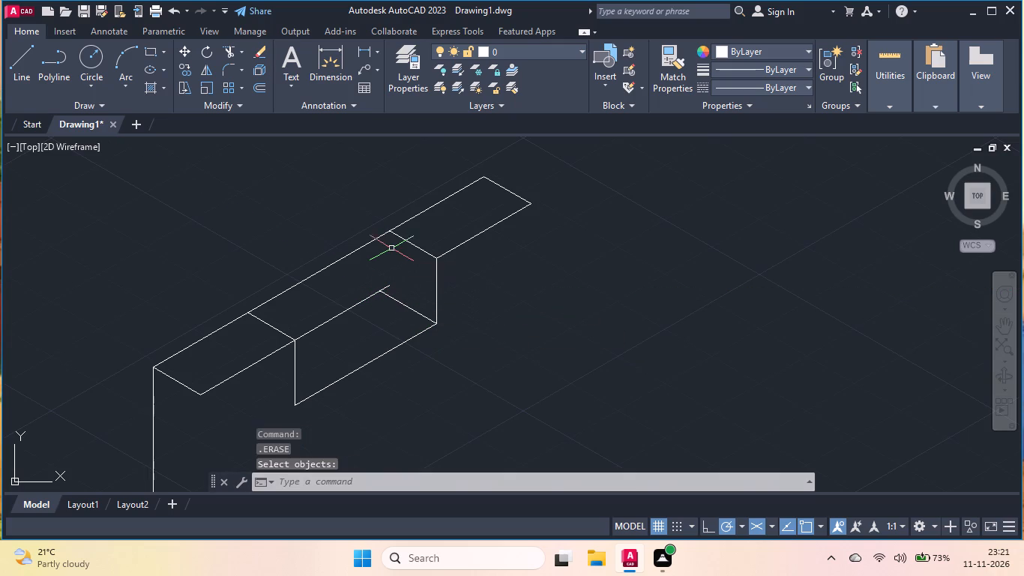
From the notch's farther back top corner, draw a vertical line down to the 30° line's end and a 330° line just past the front vertical edge.
{"action": "key", "text": "l"}
{"action": "key", "text": "Return"}
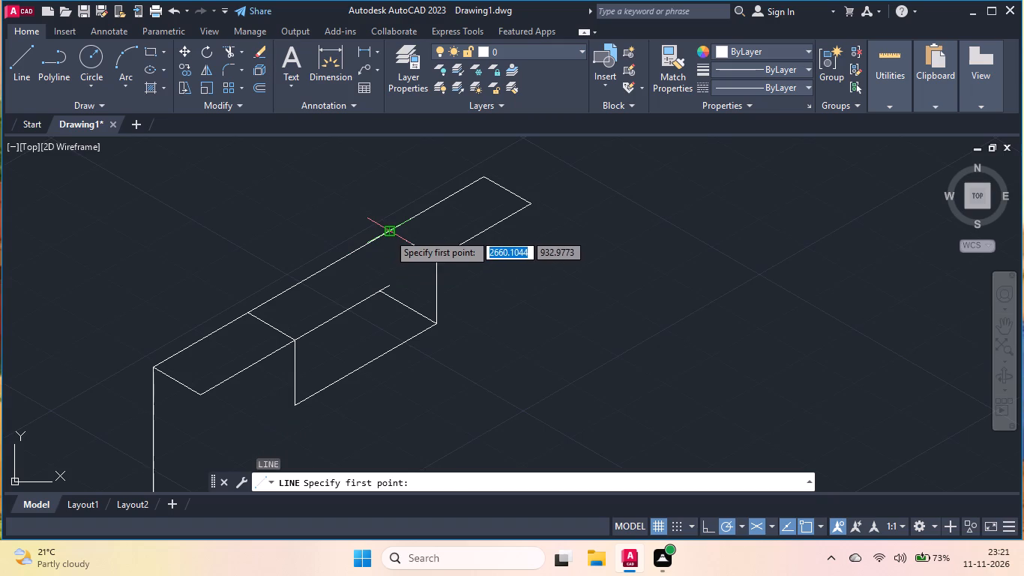
{"action": "left_click", "coordinate": [388, 233]}
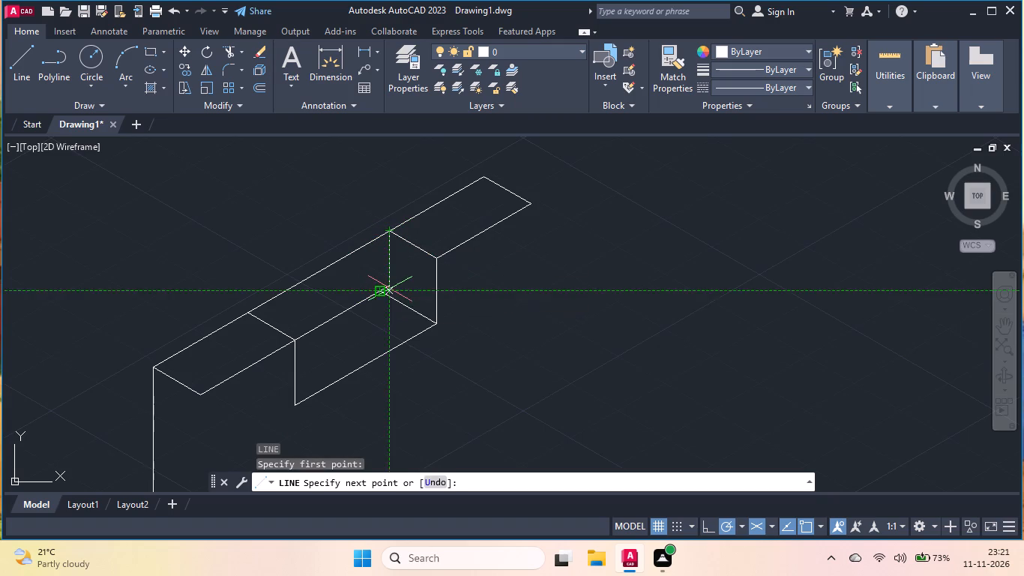
{"action": "double_click", "coordinate": [390, 284]}
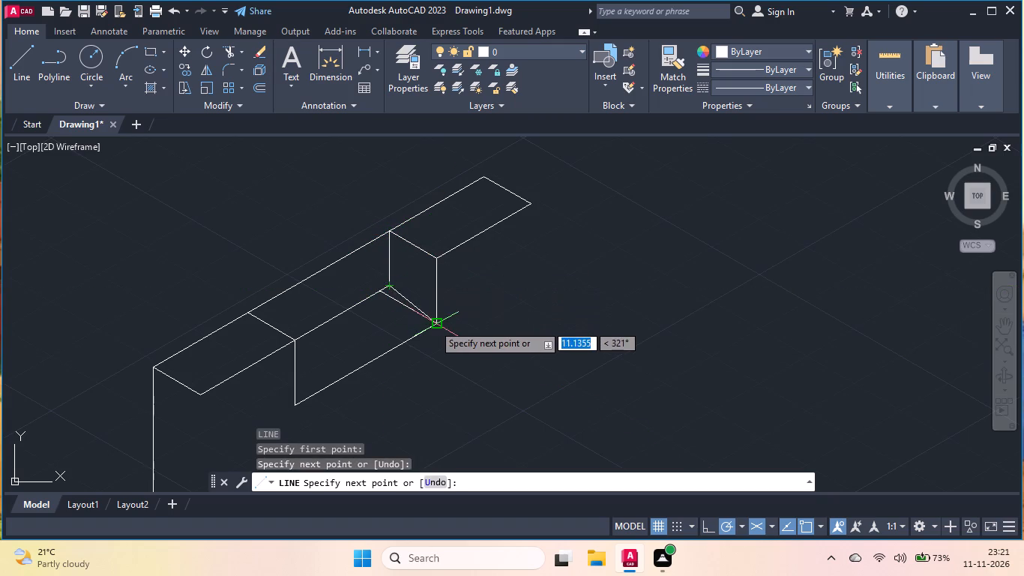
{"action": "left_click", "coordinate": [445, 314]}
{"action": "key", "text": "Return"}
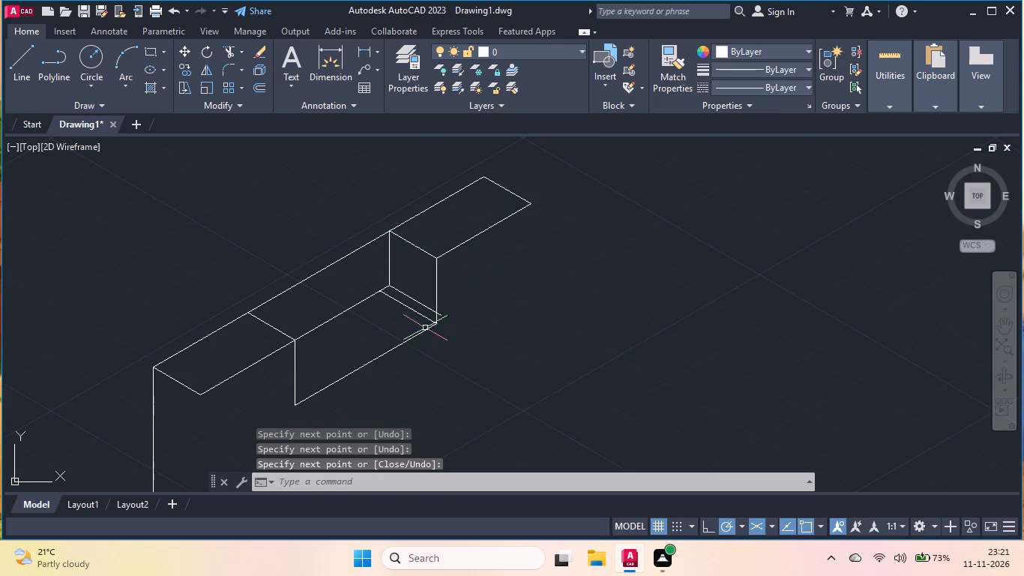
Erase the notch's lower front 30° edge.
{"action": "left_click", "coordinate": [382, 353]}
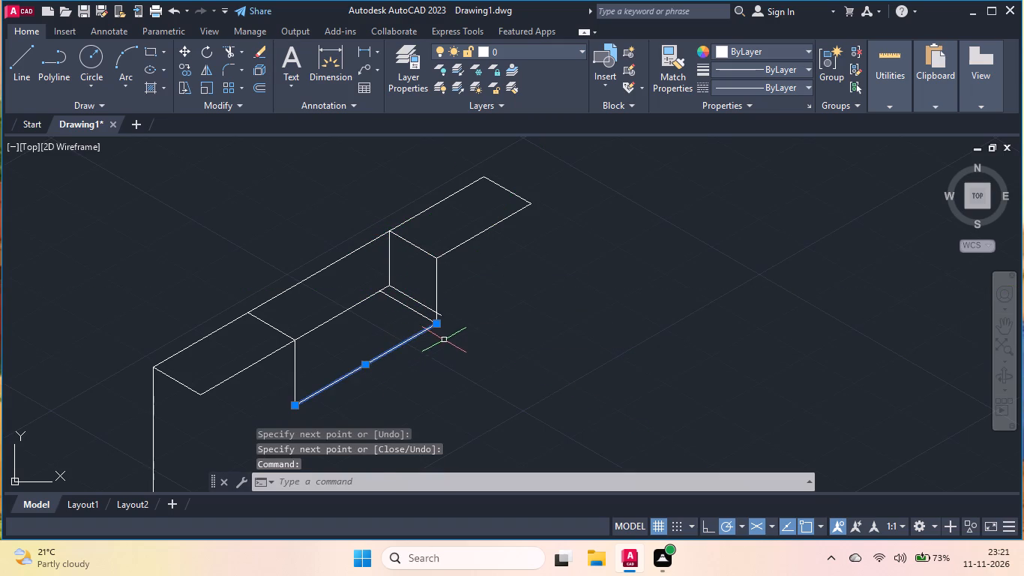
{"action": "key", "text": "Delete"}
{"action": "key", "text": "Return"}
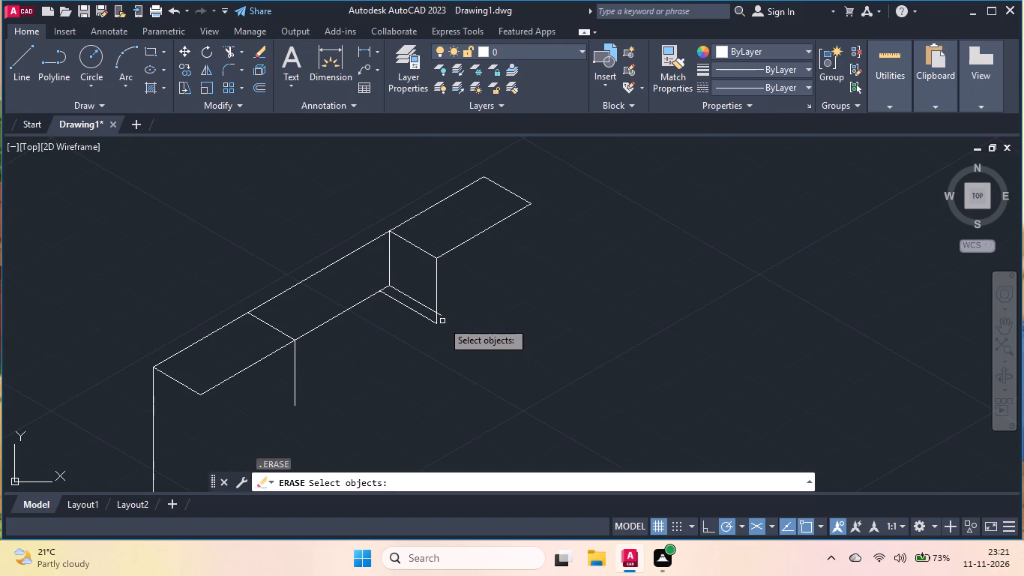
{"action": "key", "text": "apostrophe"}
{"action": "key", "text": "Return"}
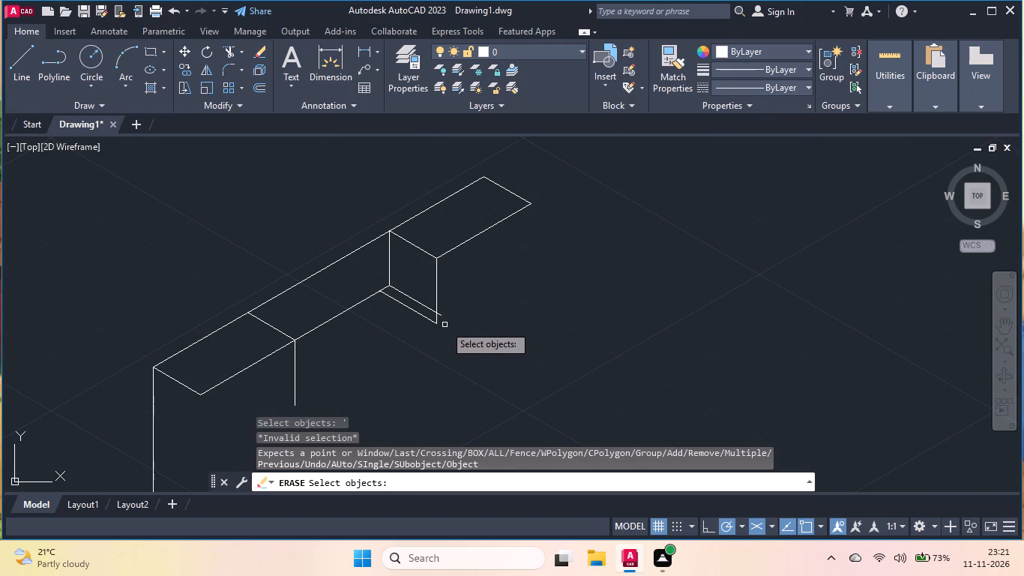
{"action": "key", "text": "apostrophe"}
{"action": "key", "text": "Return"}
{"action": "key", "text": "Escape"}
Draw the notch's new lower front edge from the crossing of the 330° line and farther front vertical, parallel to the 30° back line, past the nearer vertical.
{"action": "key", "text": "l"}
{"action": "key", "text": "Return"}
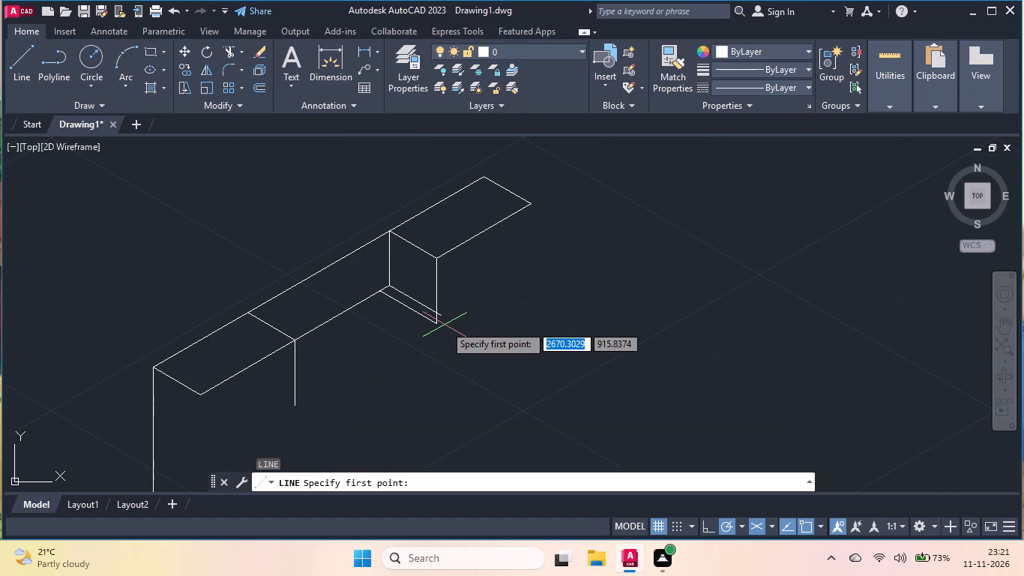
{"action": "scroll", "coordinate": [438, 312], "scroll_direction": "up", "scroll_amount": 2}
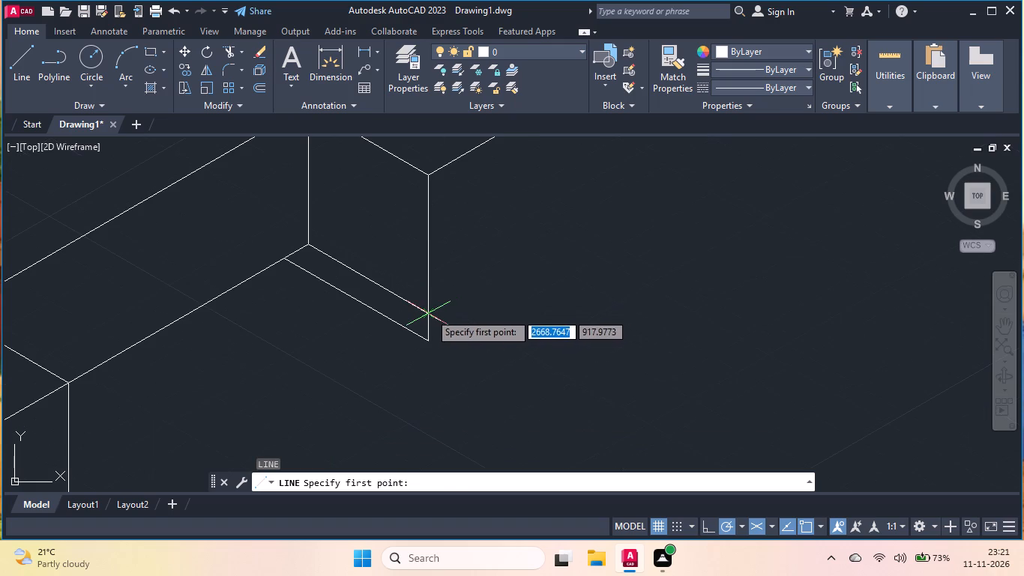
{"action": "left_click", "coordinate": [428, 313]}
{"action": "scroll", "coordinate": [452, 289], "scroll_direction": "down", "scroll_amount": 1}
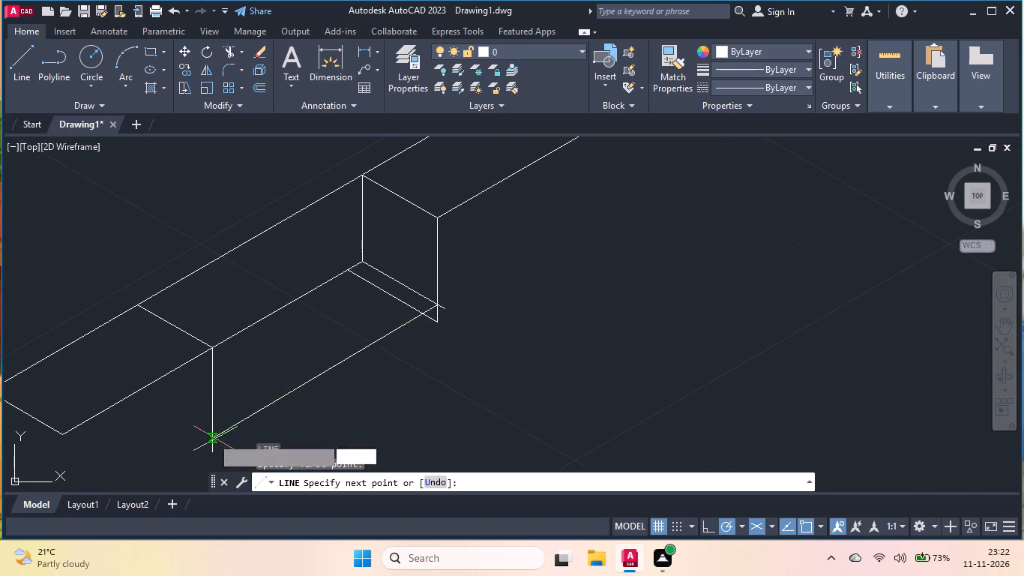
{"action": "left_click", "coordinate": [184, 443]}
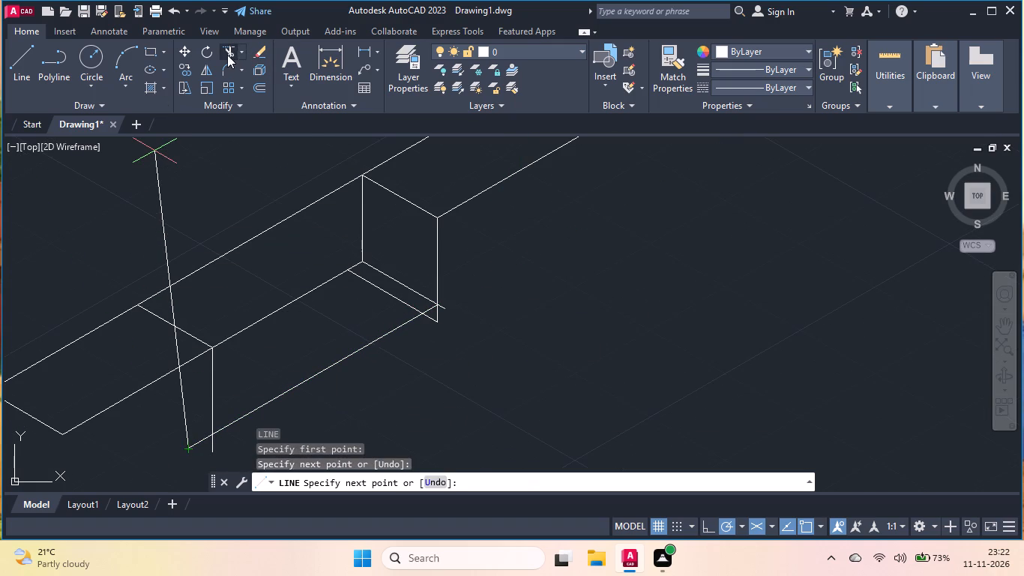
Trim away the surplus lower 330° line and all line ends projecting past the notch's two lower front corners.
{"action": "left_click", "coordinate": [227, 55]}
{"action": "left_click", "coordinate": [409, 305]}
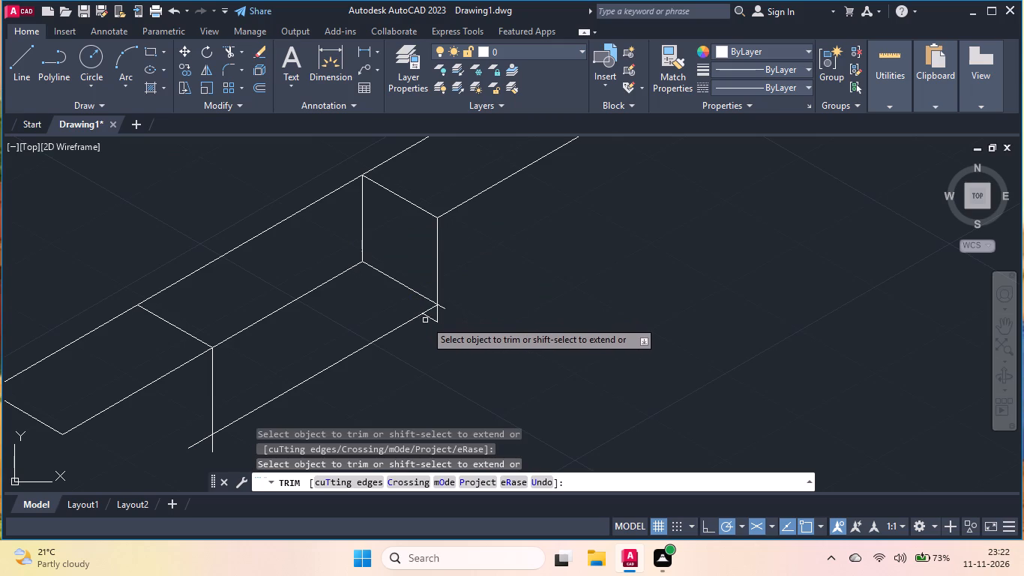
{"action": "left_click", "coordinate": [430, 316]}
{"action": "left_click", "coordinate": [437, 314]}
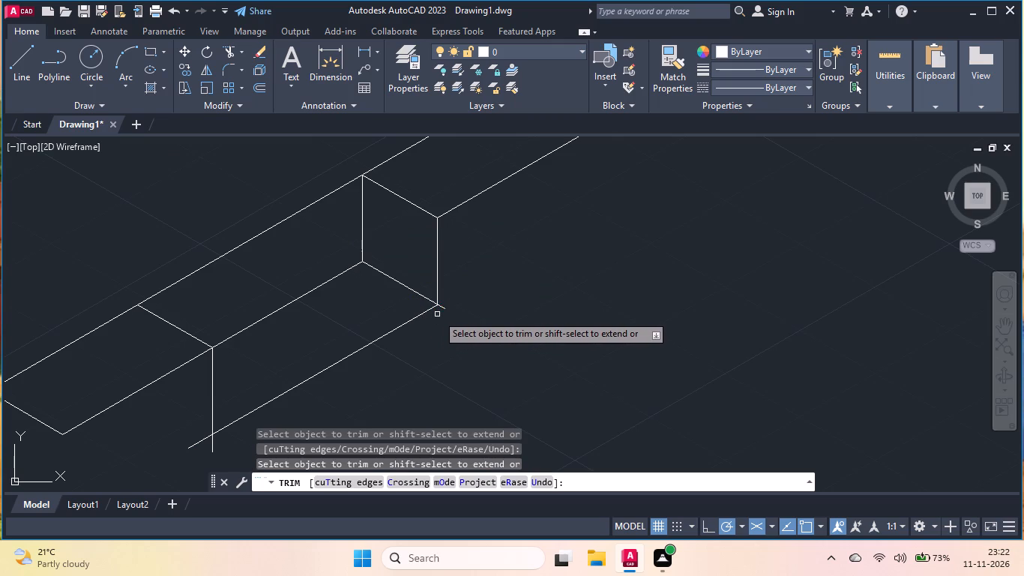
{"action": "left_click", "coordinate": [442, 310]}
{"action": "left_click", "coordinate": [220, 445]}
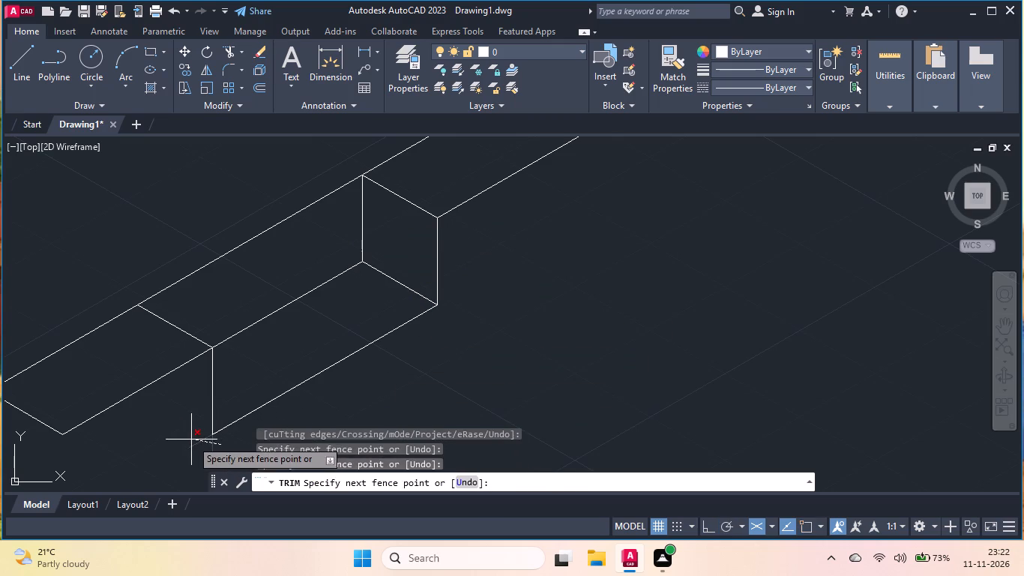
{"action": "left_click", "coordinate": [191, 438]}
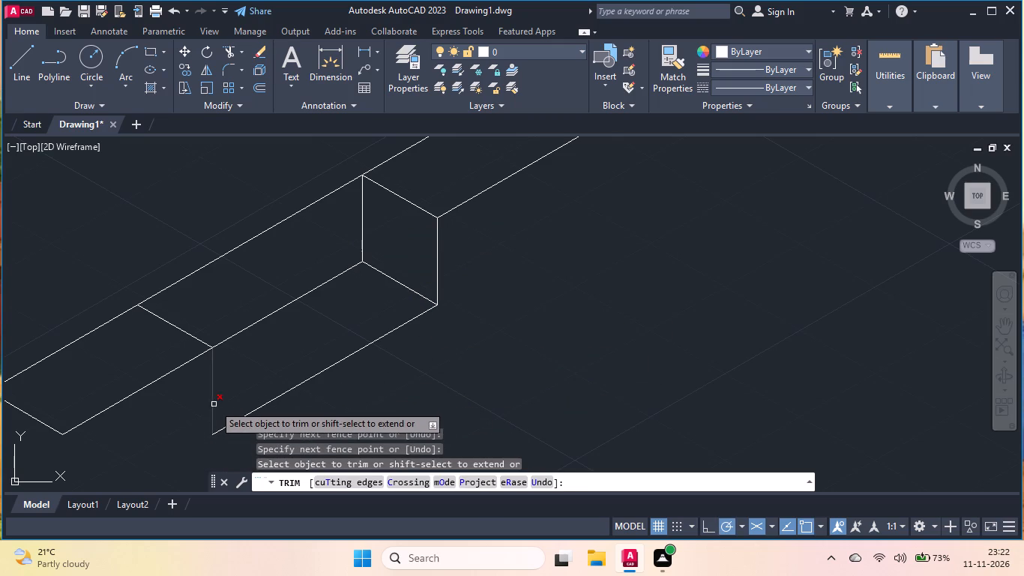
{"action": "left_click", "coordinate": [215, 403]}
{"action": "key", "text": "Return"}
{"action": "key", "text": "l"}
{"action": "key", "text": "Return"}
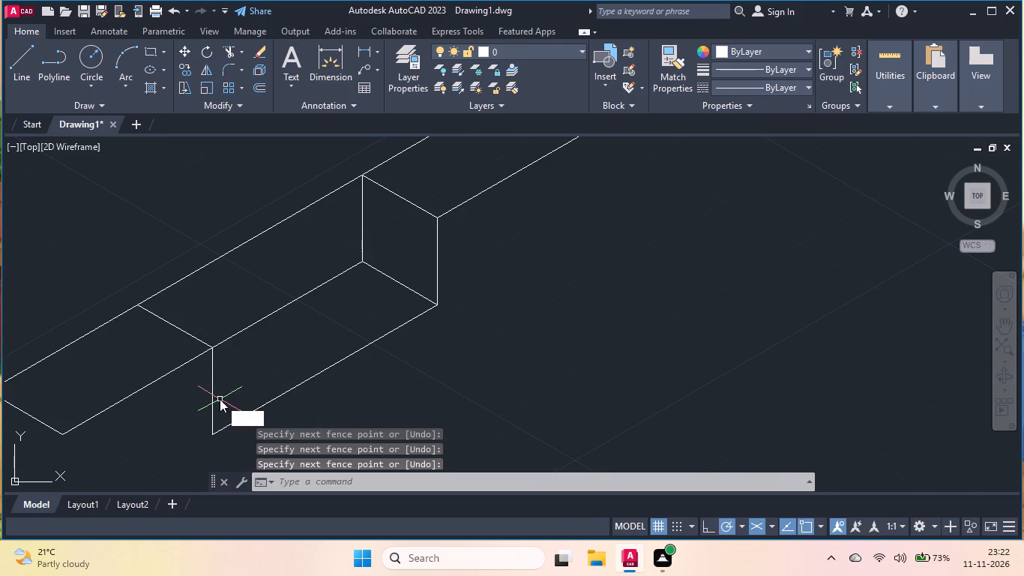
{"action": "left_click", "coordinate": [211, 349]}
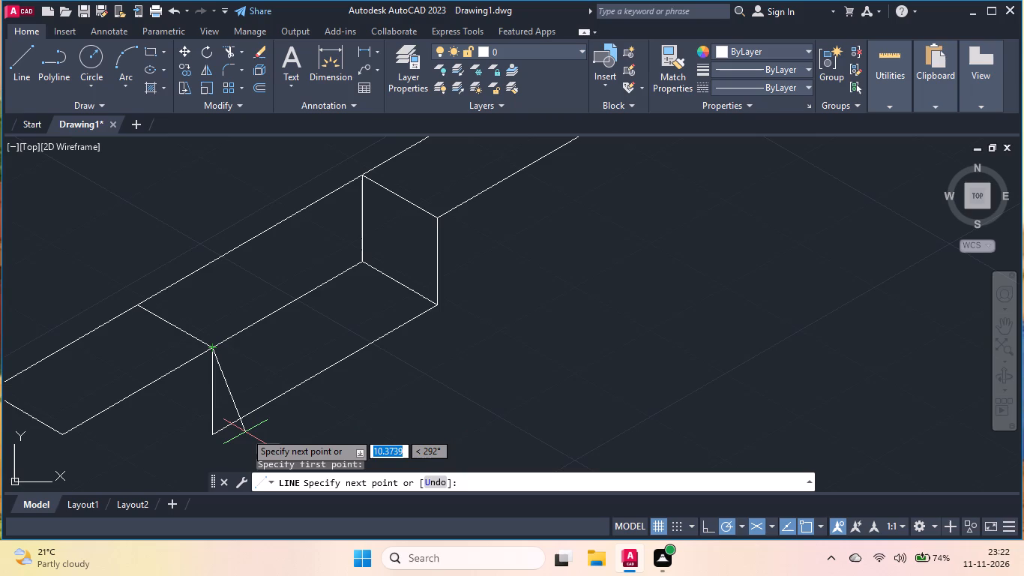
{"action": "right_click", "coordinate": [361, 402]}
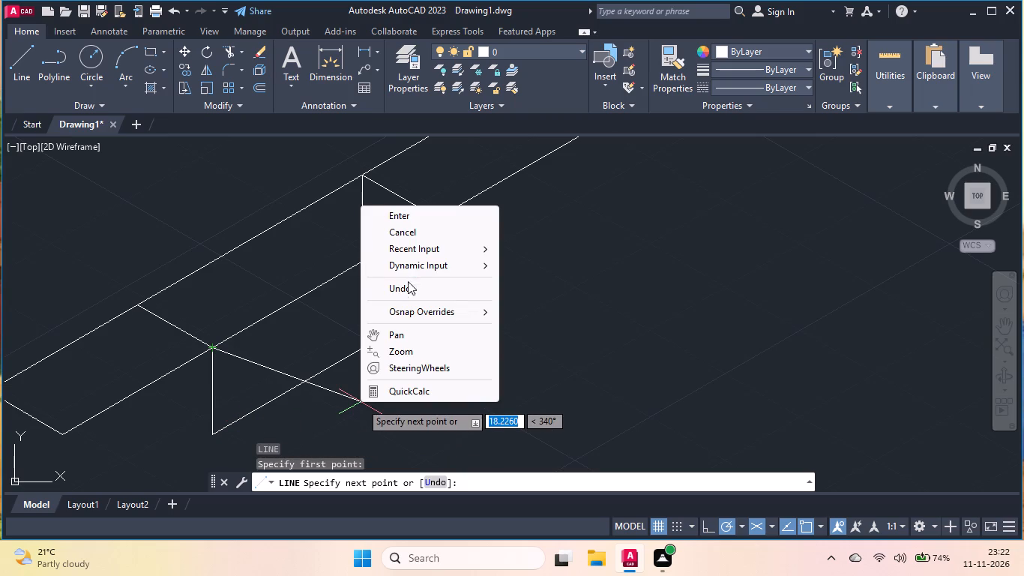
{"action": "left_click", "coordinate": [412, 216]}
Draw a vertical line downward starting 40 units along 330° from the back corner at the far end of the upright's top.
{"action": "scroll", "coordinate": [434, 334], "scroll_direction": "down", "scroll_amount": 2}
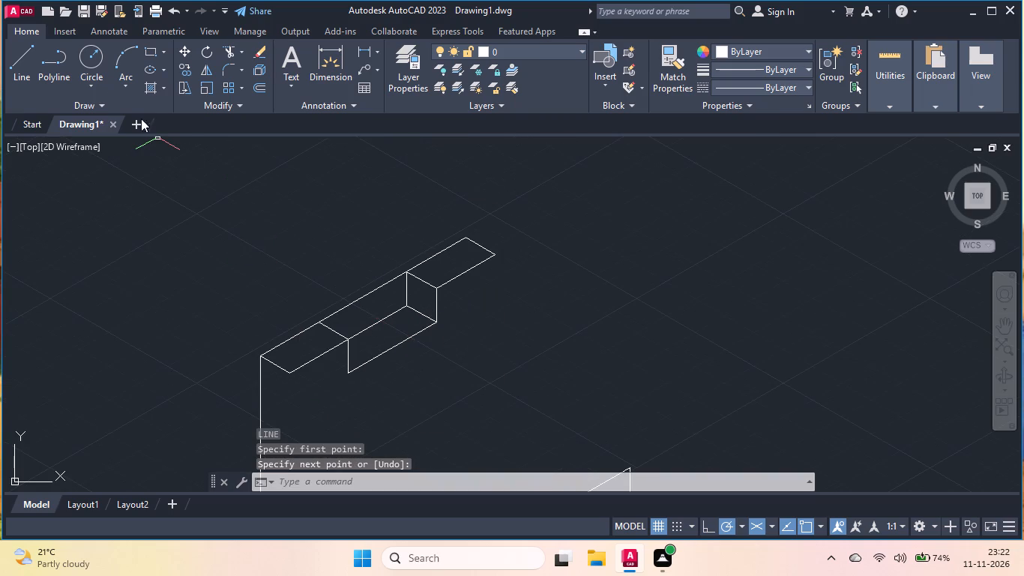
{"action": "left_click", "coordinate": [25, 57]}
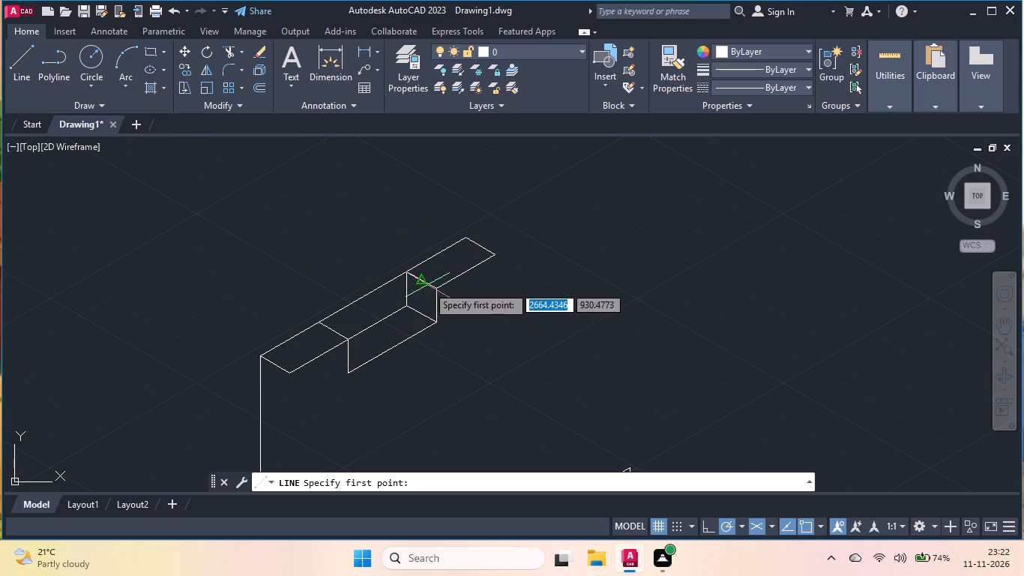
{"action": "scroll", "coordinate": [342, 257], "scroll_direction": "down", "scroll_amount": 3}
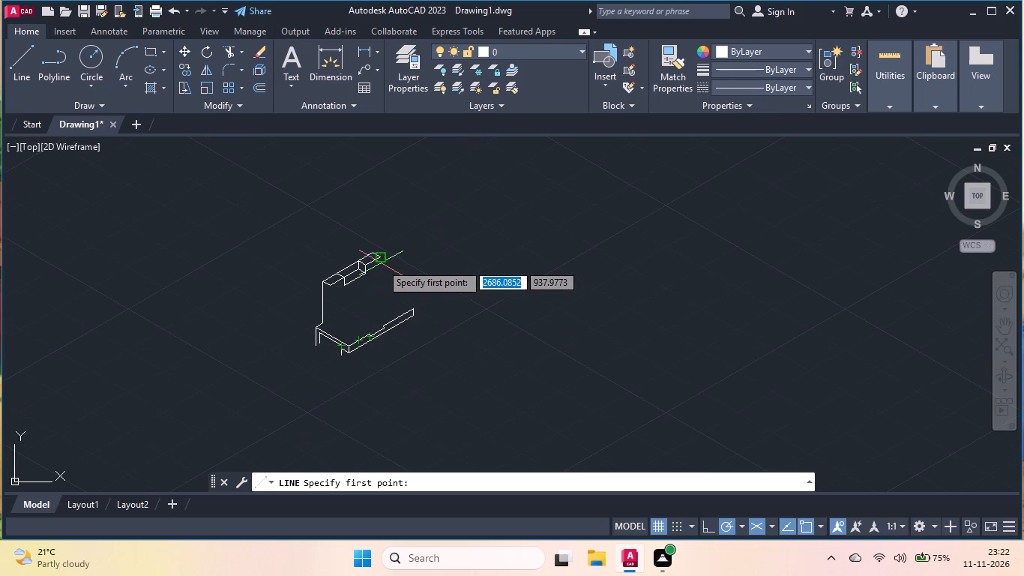
{"action": "scroll", "coordinate": [381, 262], "scroll_direction": "up", "scroll_amount": 2}
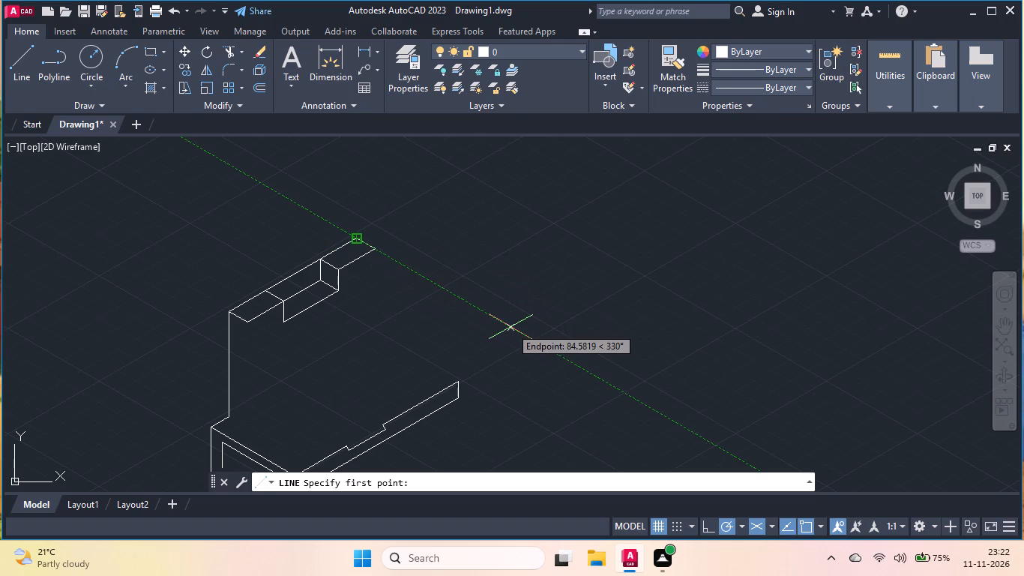
{"action": "type", "text": "40"}
{"action": "key", "text": "Return"}
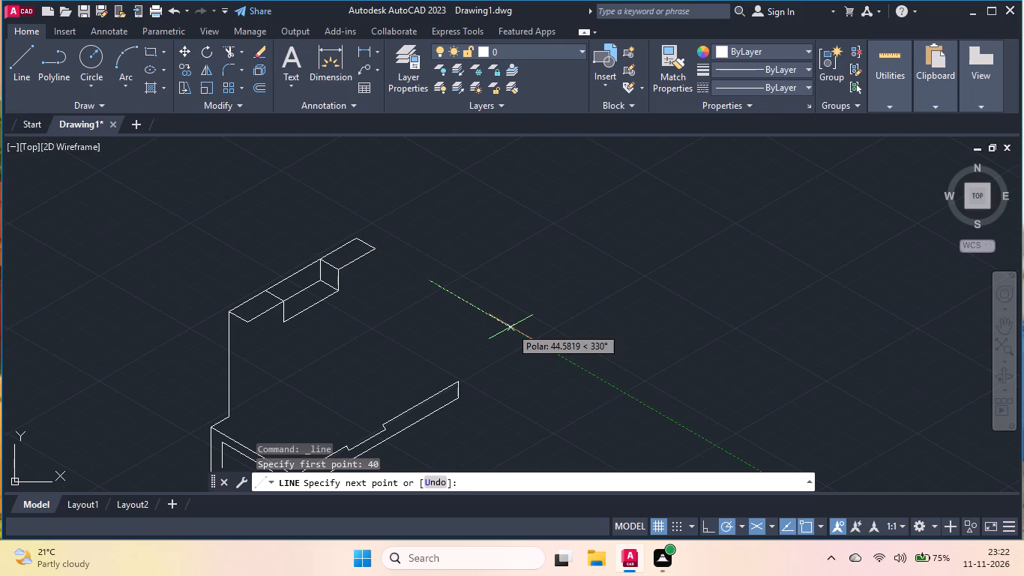
{"action": "left_click", "coordinate": [422, 355]}
{"action": "key", "text": "Return"}
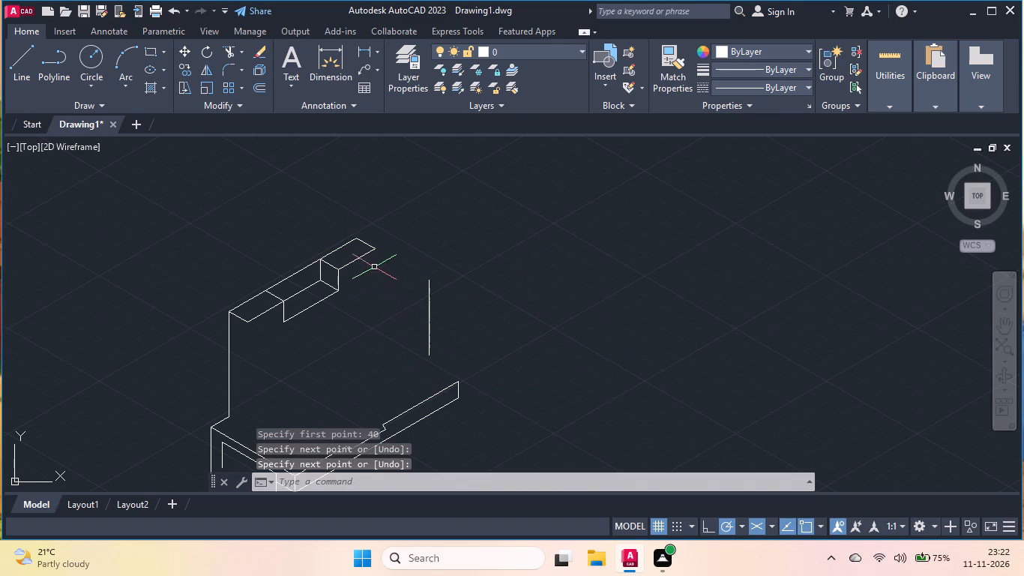
Draw a sloping strip about 51 units long from the top's far front corner to the vertical line, 10 units wide along 210°, back to the top edge.
{"action": "scroll", "coordinate": [373, 262], "scroll_direction": "up", "scroll_amount": 1}
{"action": "key", "text": "Return"}
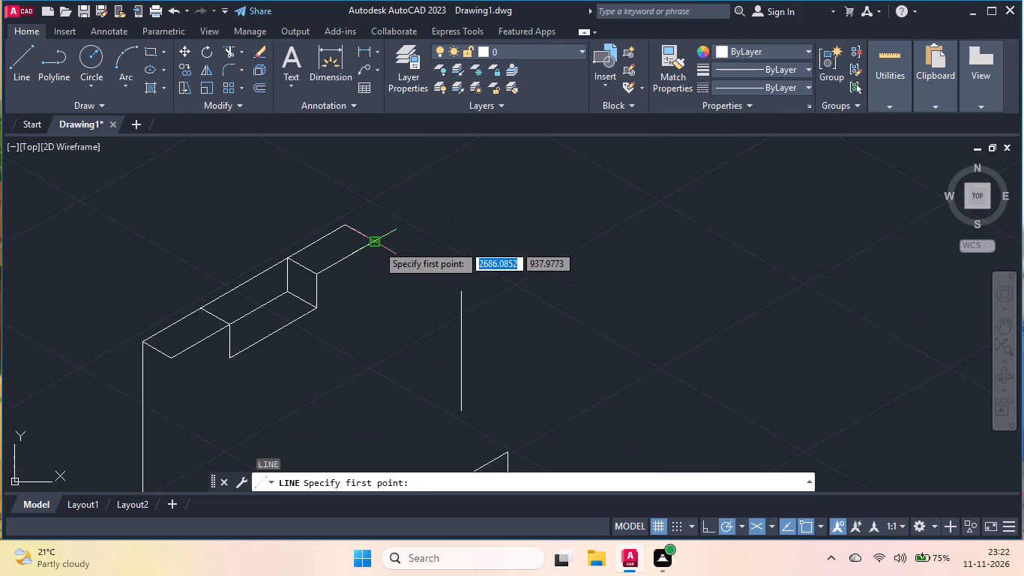
{"action": "left_click", "coordinate": [377, 244]}
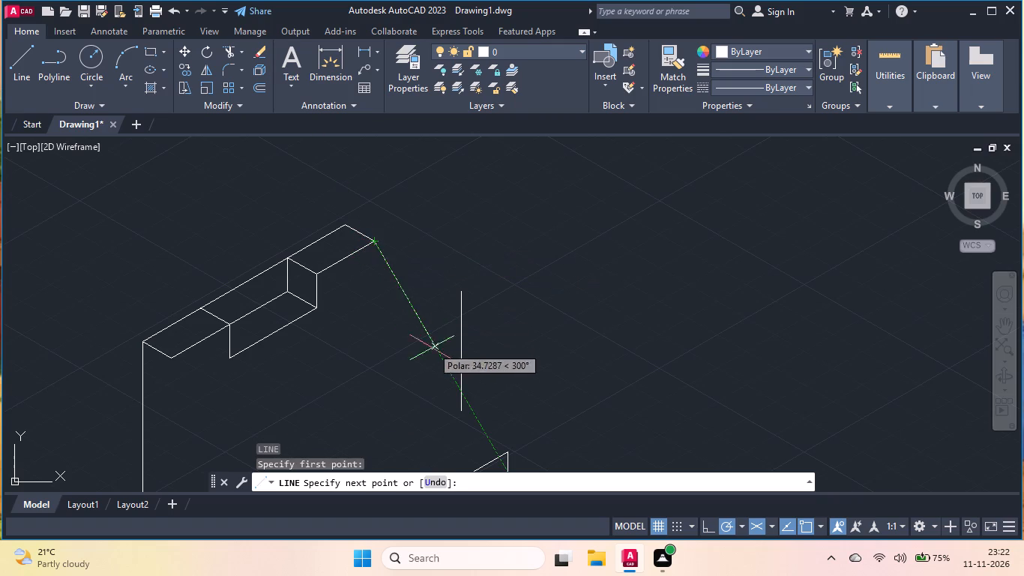
{"action": "left_click", "coordinate": [460, 390]}
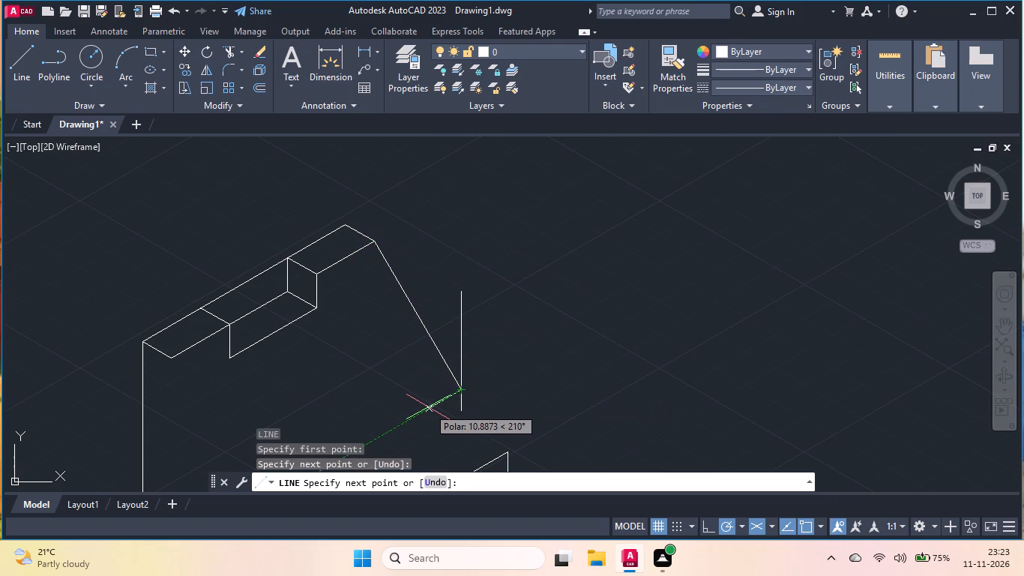
{"action": "type", "text": "10"}
{"action": "key", "text": "Return"}
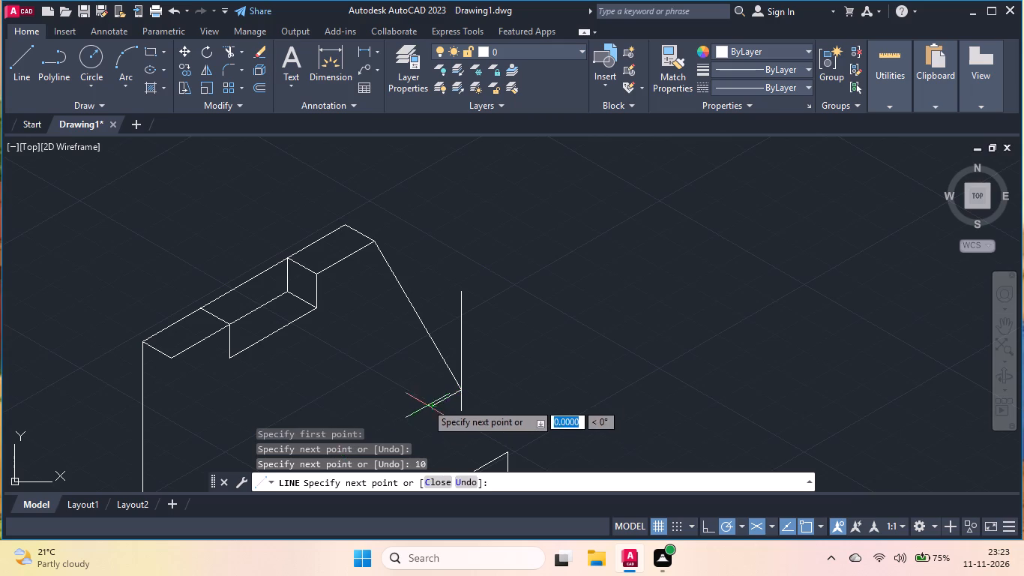
{"action": "left_click", "coordinate": [345, 253]}
{"action": "key", "text": "Return"}
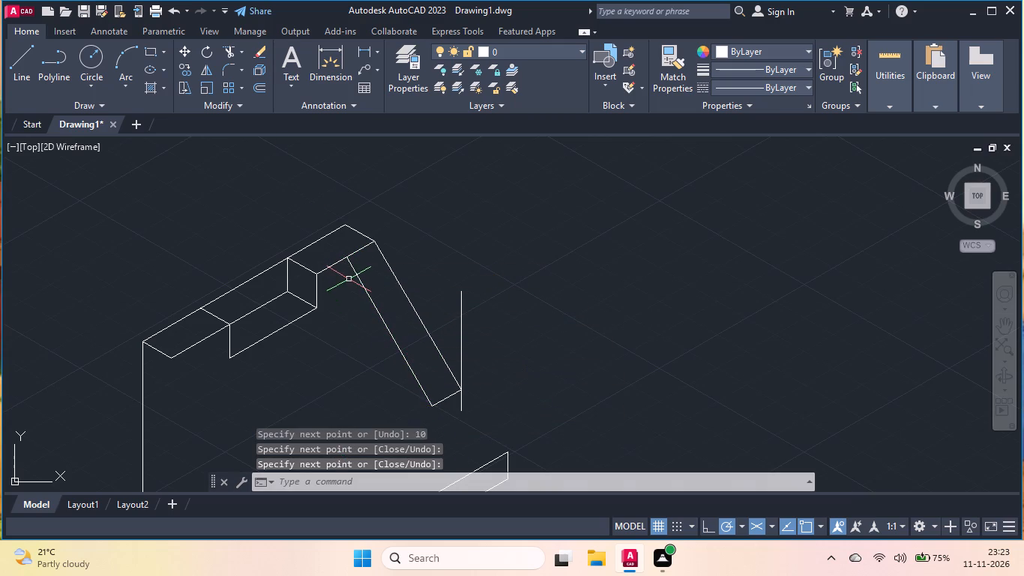
Erase the vertical construction line at the sloping strip's lower end.
{"action": "scroll", "coordinate": [349, 278], "scroll_direction": "down", "scroll_amount": 1}
{"action": "key", "text": "Return"}
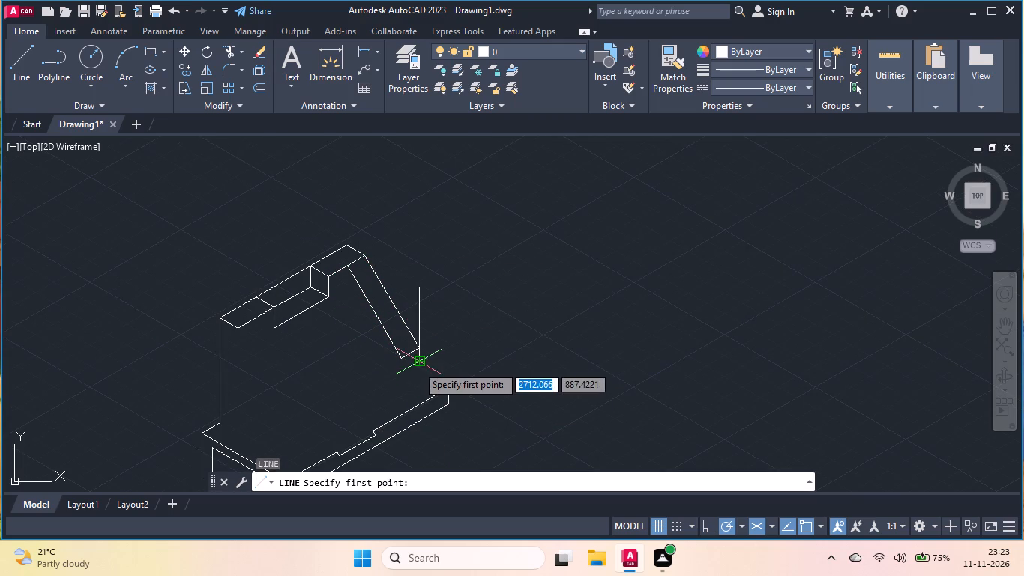
{"action": "scroll", "coordinate": [410, 376], "scroll_direction": "up", "scroll_amount": 1}
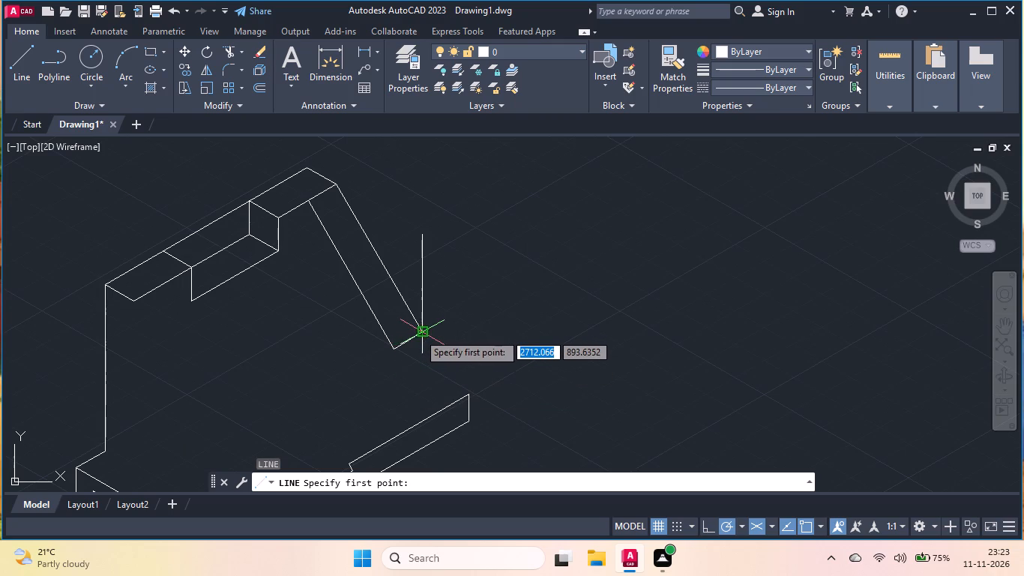
{"action": "key", "text": "Return"}
{"action": "key", "text": "Return"}
{"action": "left_click", "coordinate": [424, 295]}
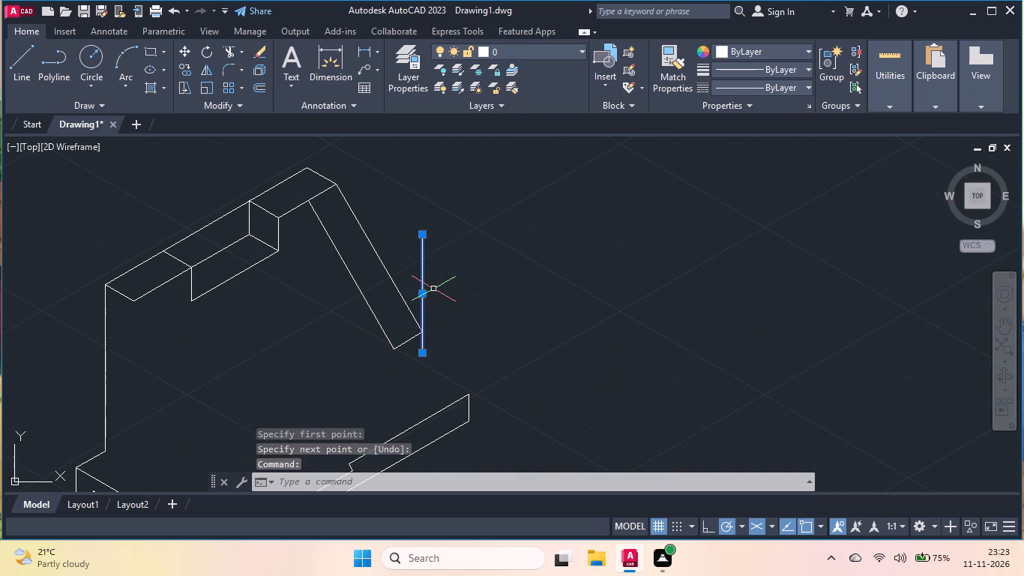
{"action": "key", "text": "Delete"}
{"action": "key", "text": "Return"}
{"action": "key", "text": "Return"}
{"action": "key", "text": "Return"}
{"action": "key", "text": "Return"}
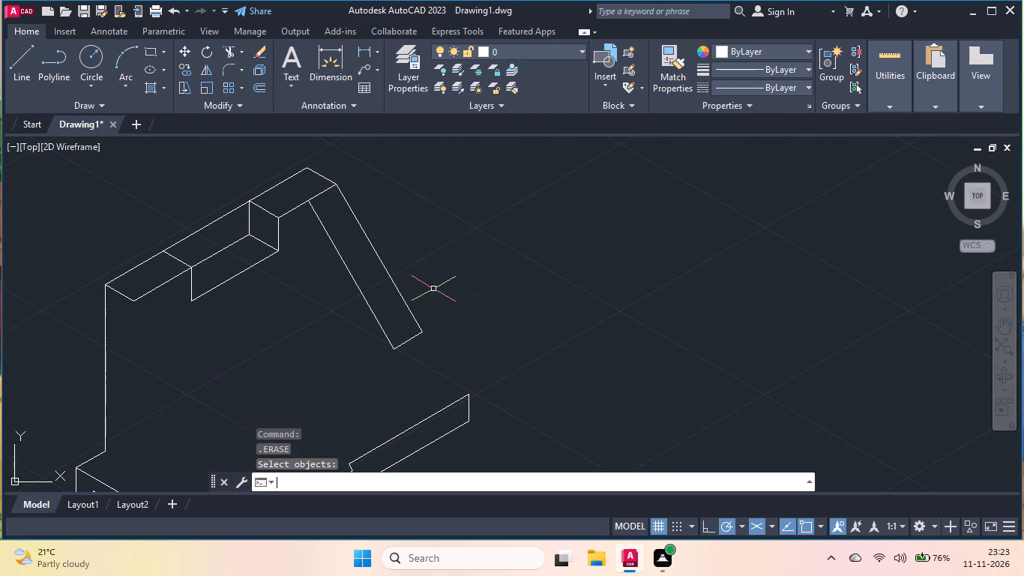
Draw the strip's lower end face: 5 plus 3 units down from its far corner, along 210° below the near corner, and up to it.
{"action": "key", "text": "l"}
{"action": "key", "text": "Return"}
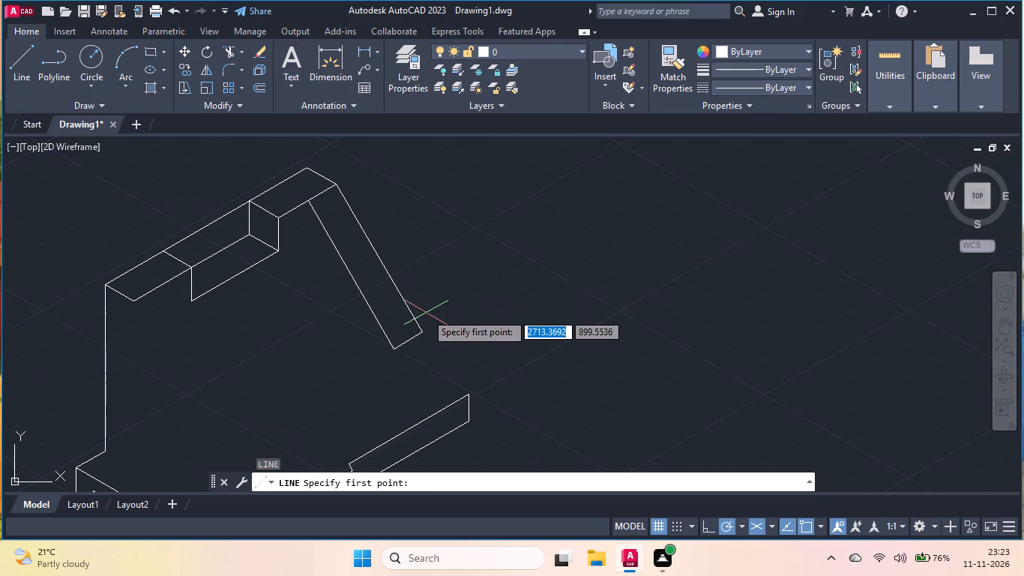
{"action": "left_click", "coordinate": [422, 333]}
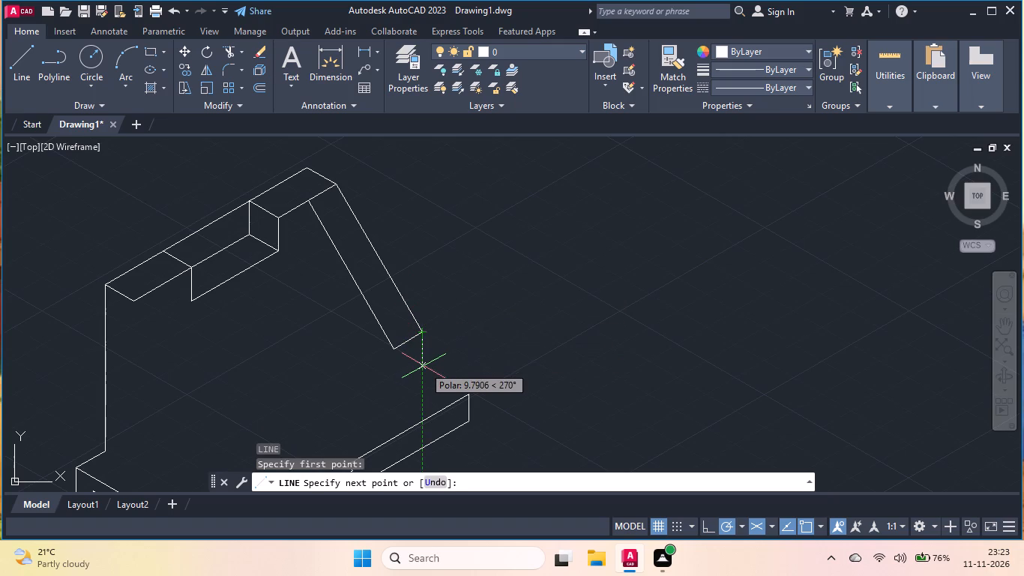
{"action": "key", "text": "5"}
{"action": "key", "text": "Return"}
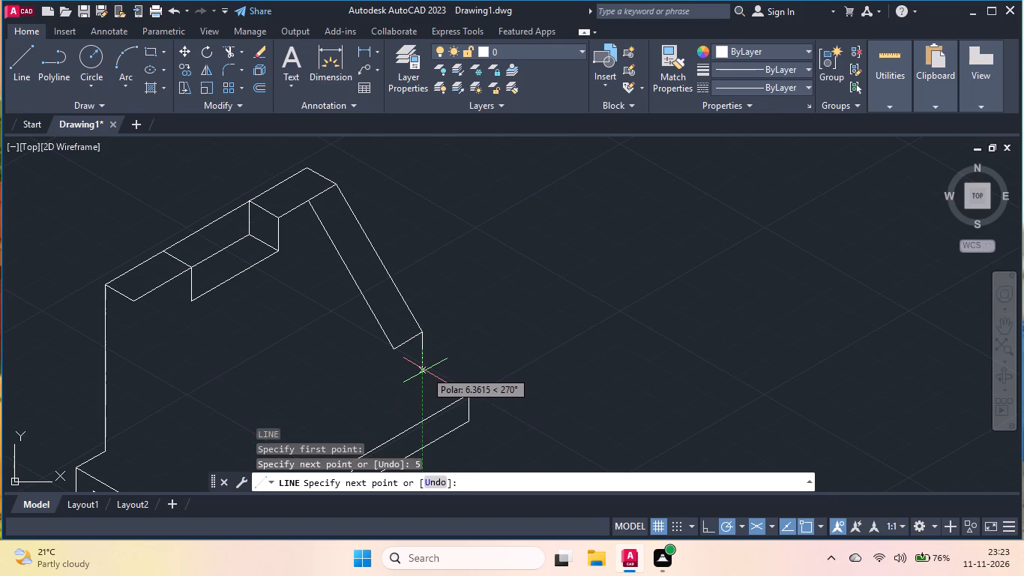
{"action": "key", "text": "3"}
{"action": "key", "text": "Return"}
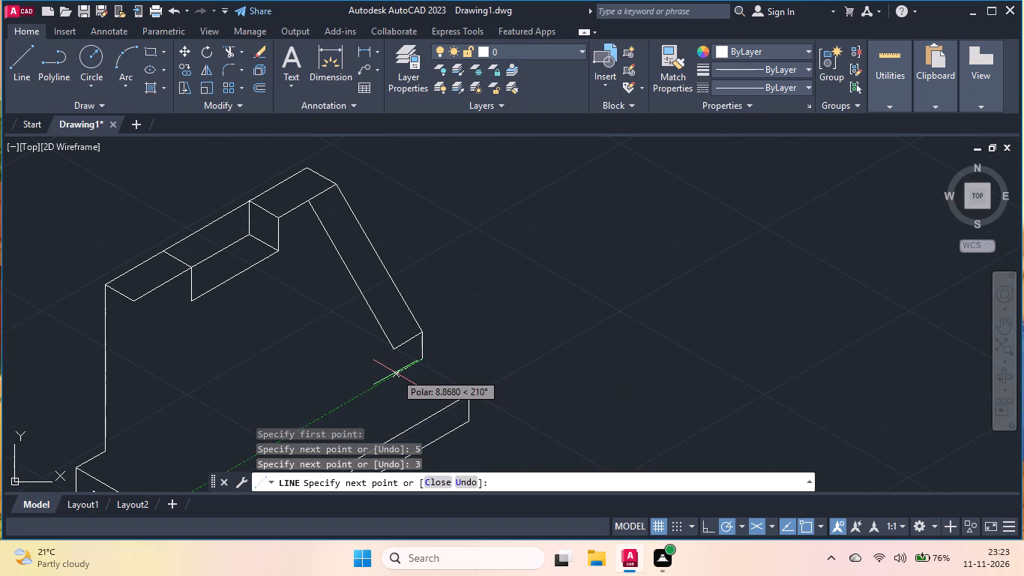
{"action": "scroll", "coordinate": [395, 373], "scroll_direction": "up", "scroll_amount": 2}
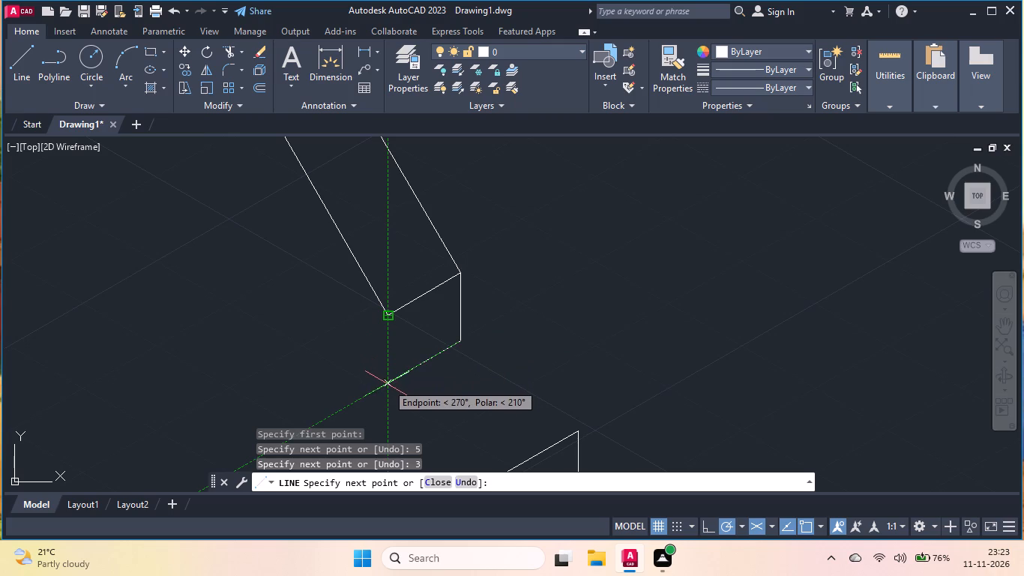
{"action": "left_click", "coordinate": [387, 384]}
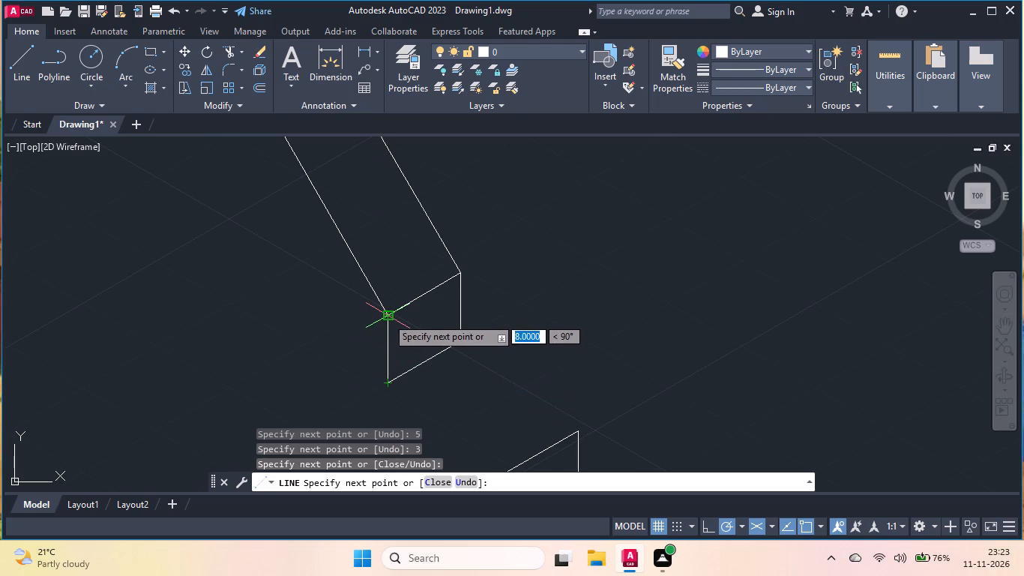
{"action": "double_click", "coordinate": [387, 317]}
{"action": "key", "text": "Return"}
{"action": "scroll", "coordinate": [452, 374], "scroll_direction": "down", "scroll_amount": 2}
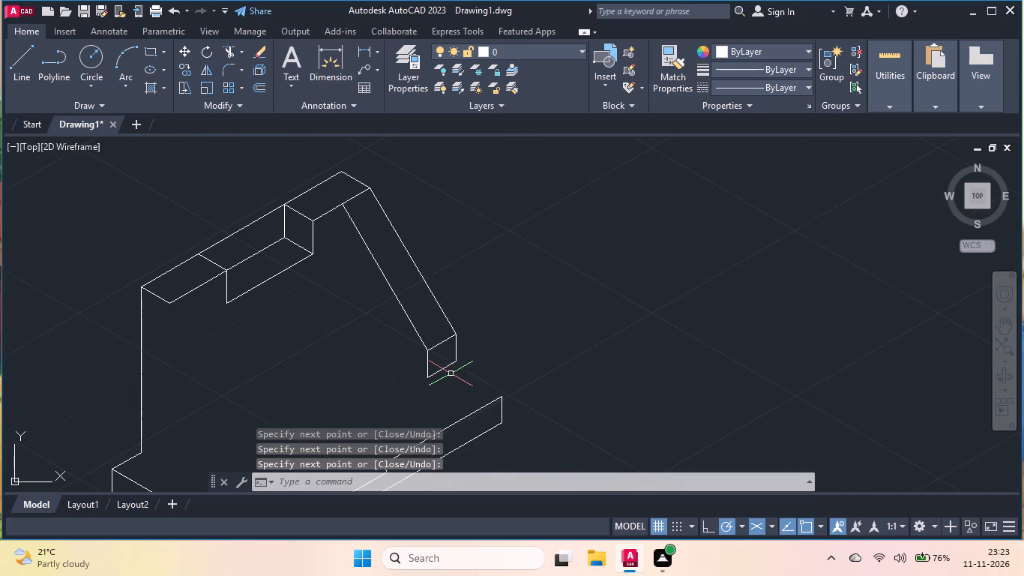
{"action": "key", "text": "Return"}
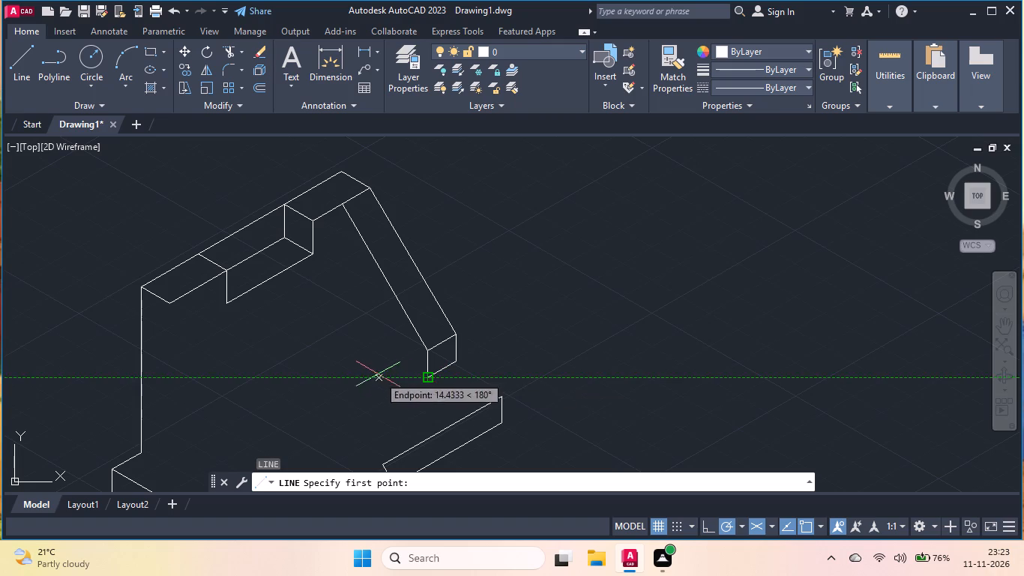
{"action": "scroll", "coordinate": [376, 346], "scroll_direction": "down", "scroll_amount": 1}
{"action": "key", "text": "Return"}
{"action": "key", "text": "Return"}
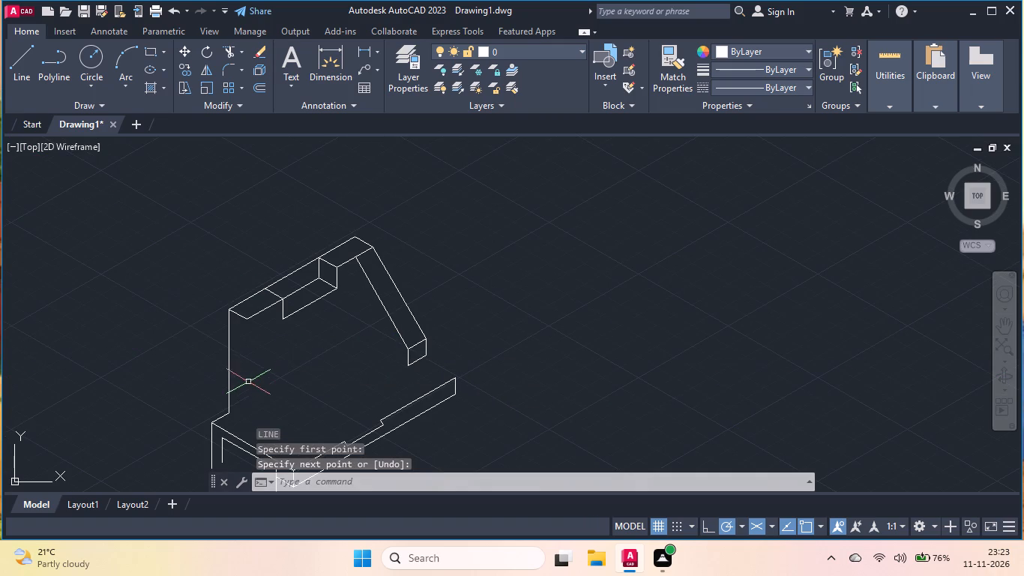
Copy the sloping strip with its end face from its near upper corner to the front corner at the near end of the upright's top.
{"action": "scroll", "coordinate": [248, 390], "scroll_direction": "up", "scroll_amount": 1}
{"action": "left_click", "coordinate": [521, 197]}
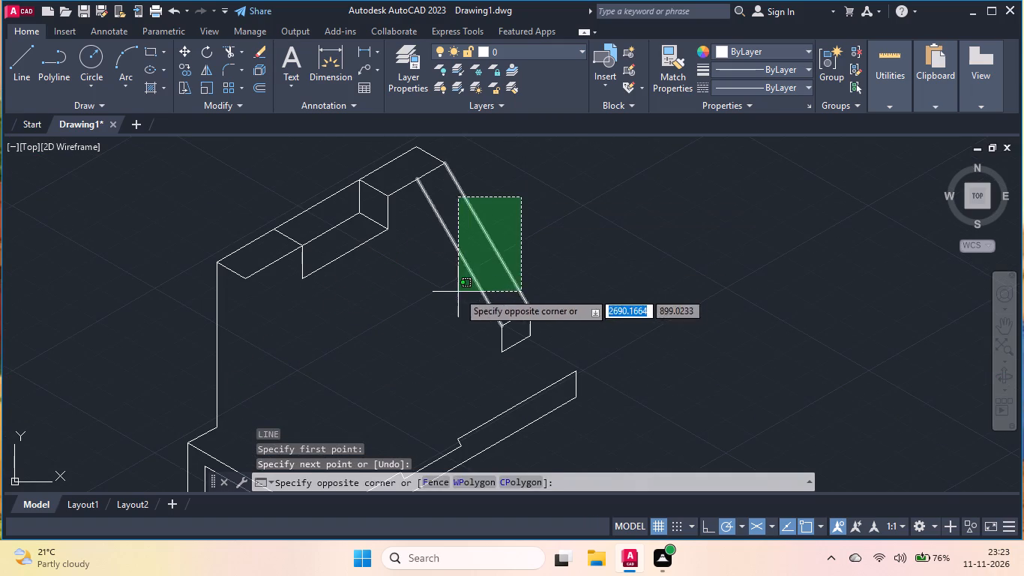
{"action": "left_click", "coordinate": [457, 292]}
{"action": "left_click", "coordinate": [564, 298]}
{"action": "left_click", "coordinate": [492, 361]}
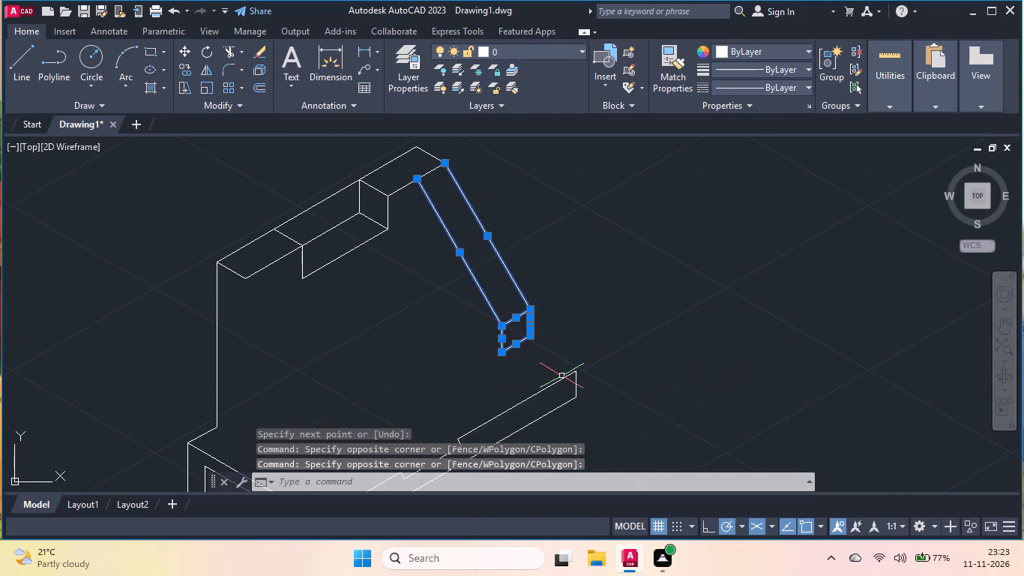
{"action": "type", "text": "co"}
{"action": "key", "text": "Return"}
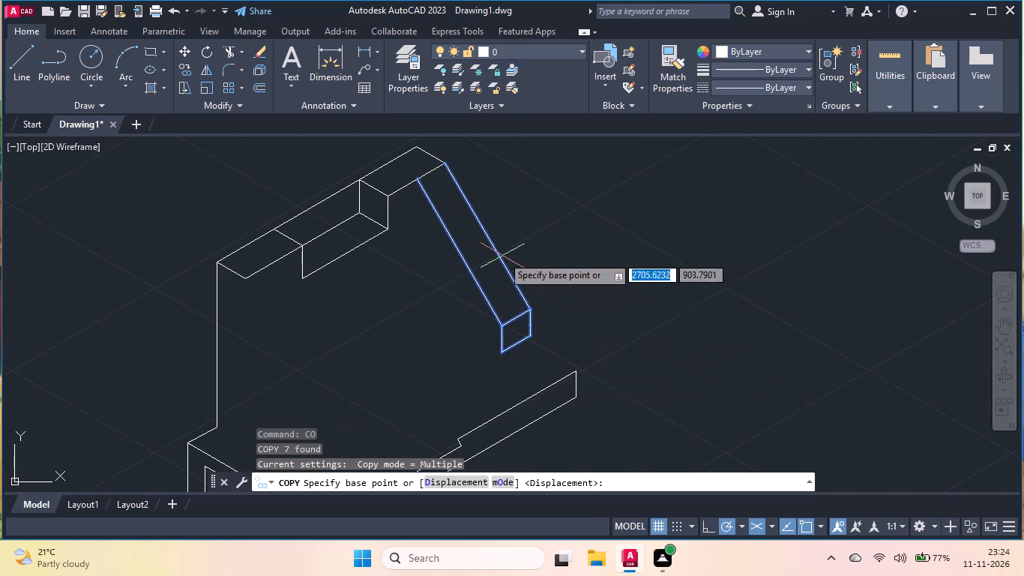
{"action": "left_click", "coordinate": [414, 178]}
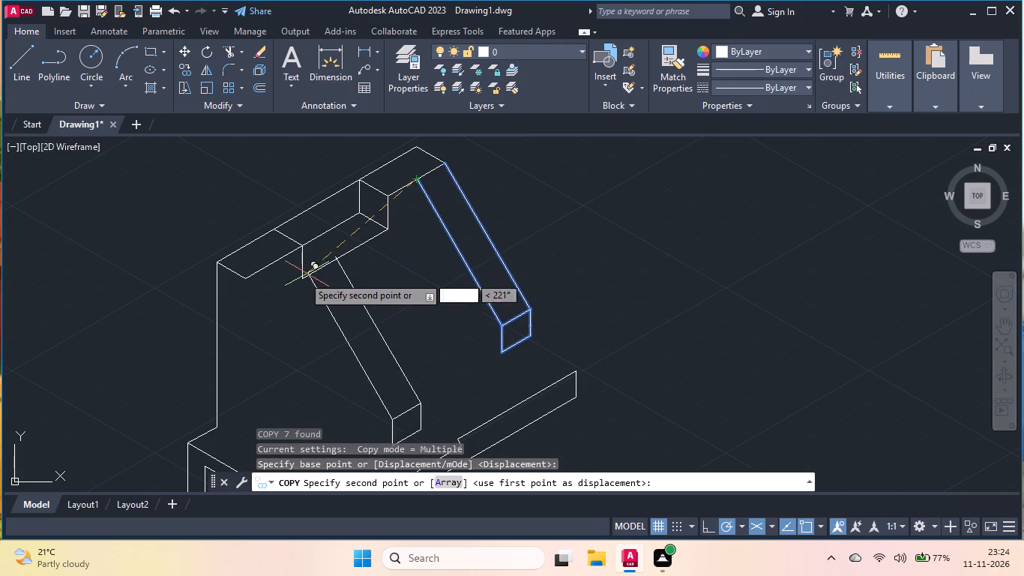
{"action": "left_click", "coordinate": [244, 277]}
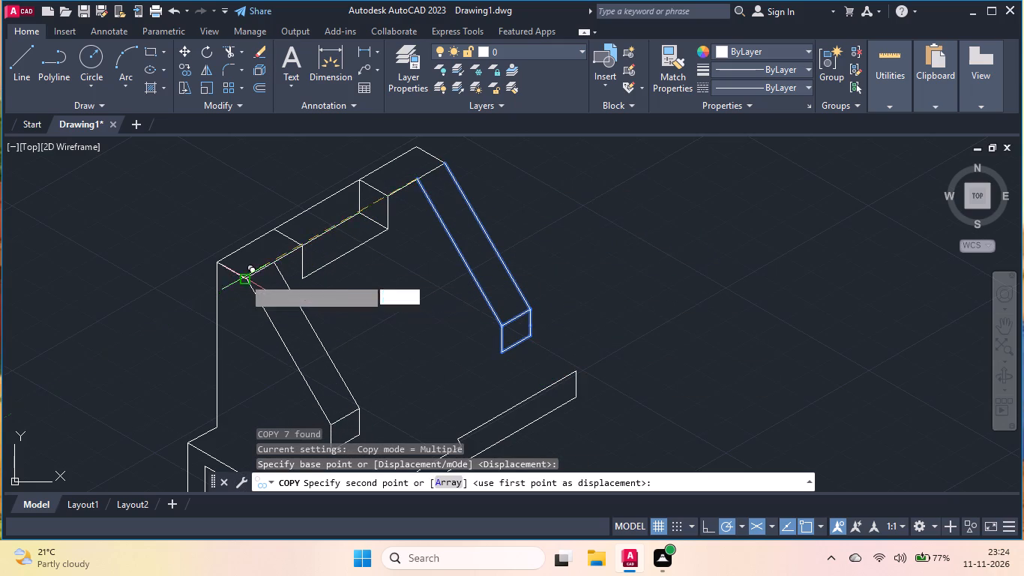
{"action": "key", "text": "Return"}
{"action": "scroll", "coordinate": [357, 261], "scroll_direction": "down", "scroll_amount": 2}
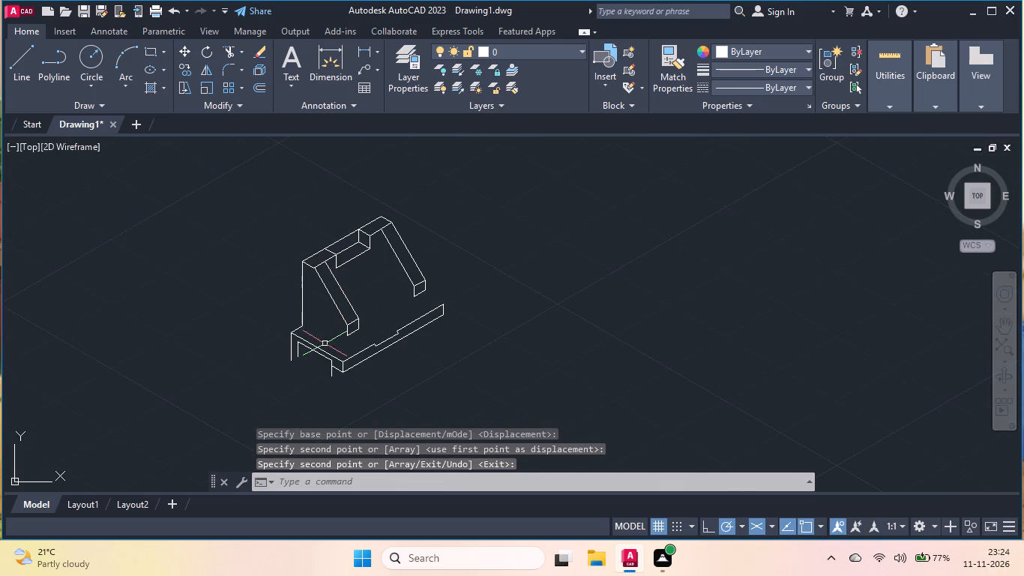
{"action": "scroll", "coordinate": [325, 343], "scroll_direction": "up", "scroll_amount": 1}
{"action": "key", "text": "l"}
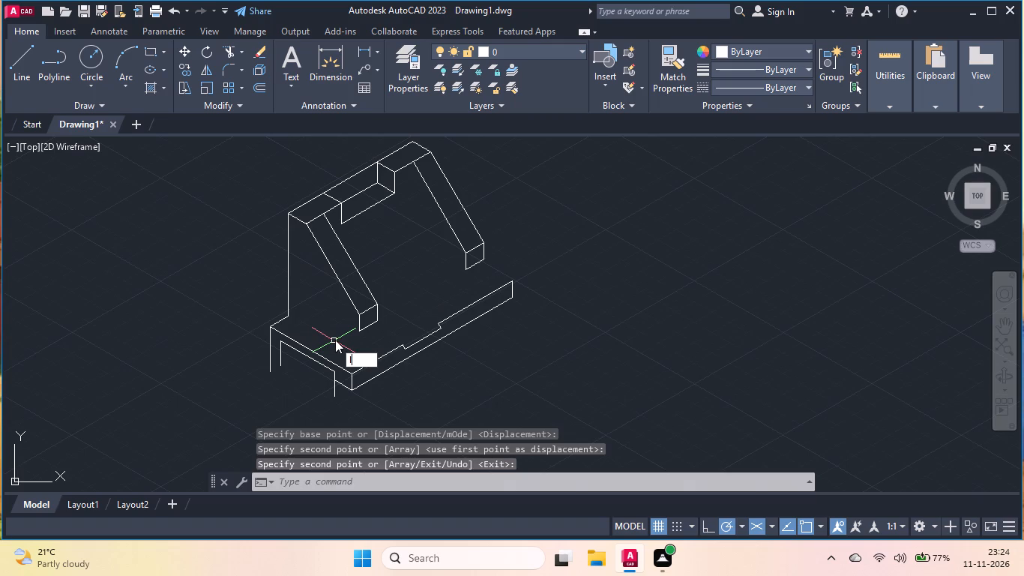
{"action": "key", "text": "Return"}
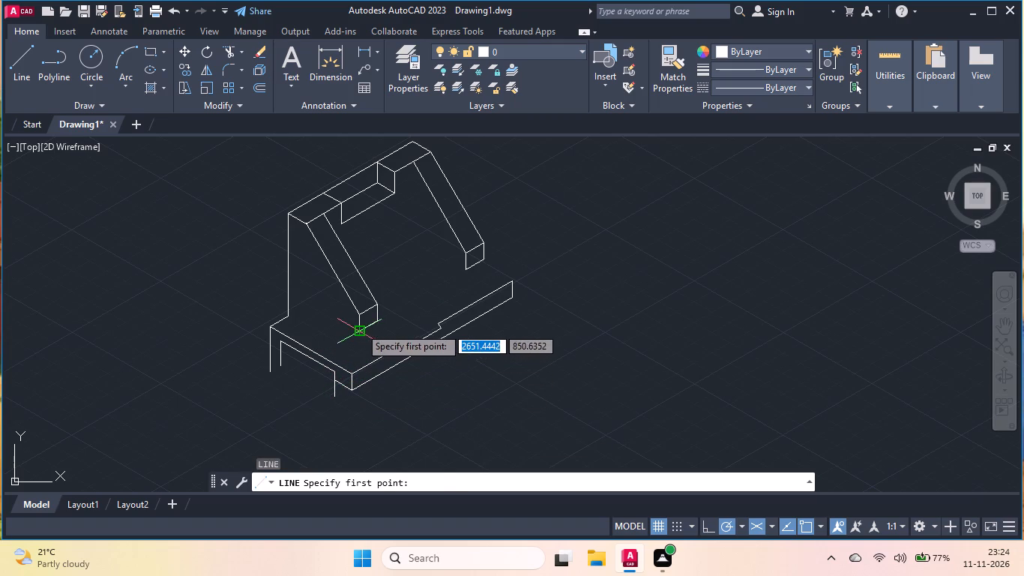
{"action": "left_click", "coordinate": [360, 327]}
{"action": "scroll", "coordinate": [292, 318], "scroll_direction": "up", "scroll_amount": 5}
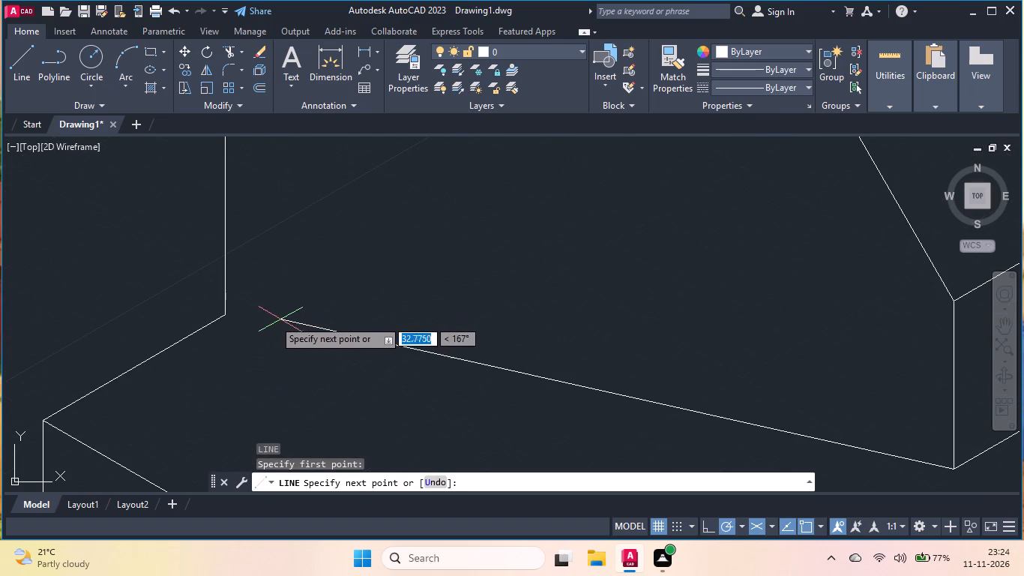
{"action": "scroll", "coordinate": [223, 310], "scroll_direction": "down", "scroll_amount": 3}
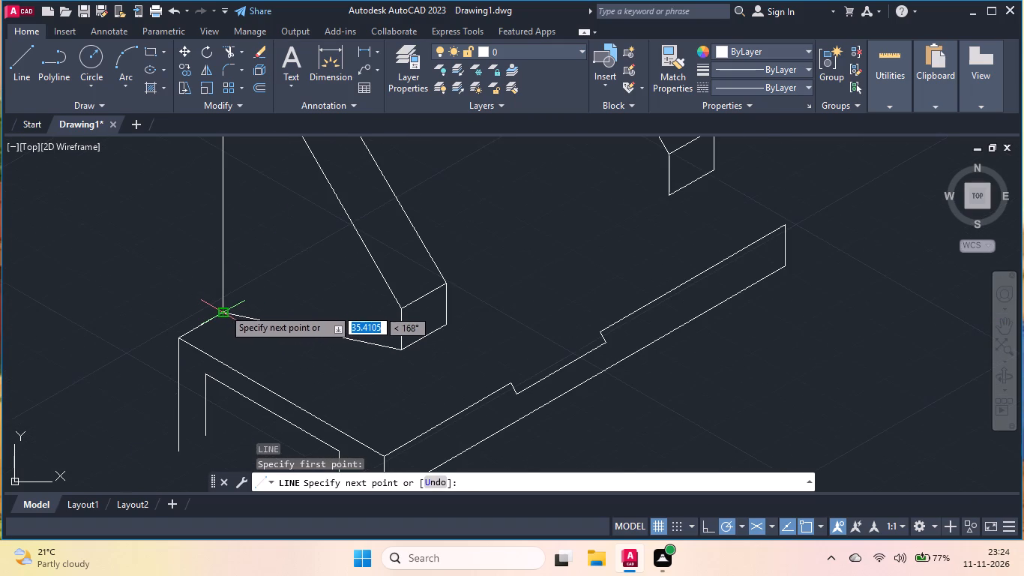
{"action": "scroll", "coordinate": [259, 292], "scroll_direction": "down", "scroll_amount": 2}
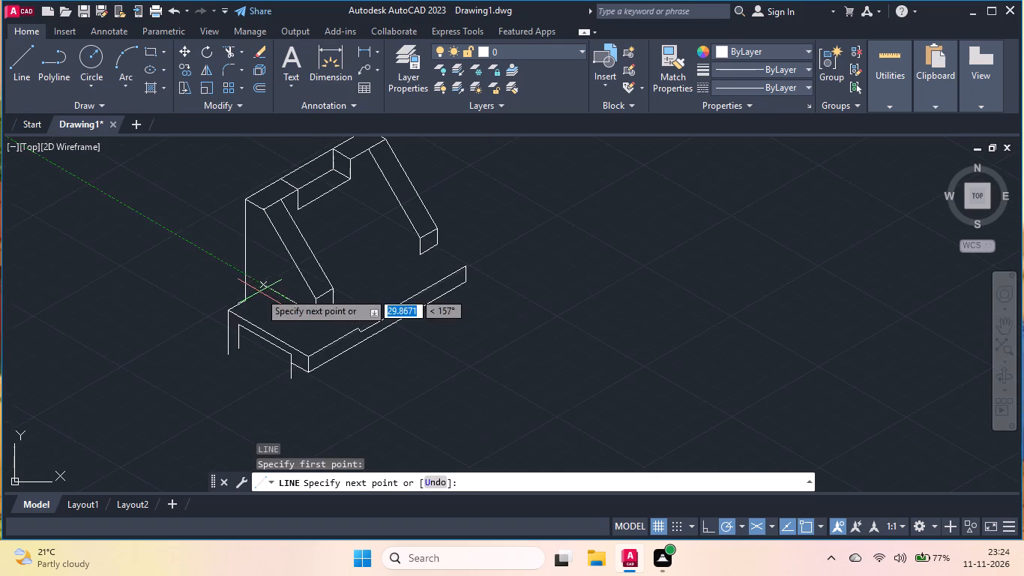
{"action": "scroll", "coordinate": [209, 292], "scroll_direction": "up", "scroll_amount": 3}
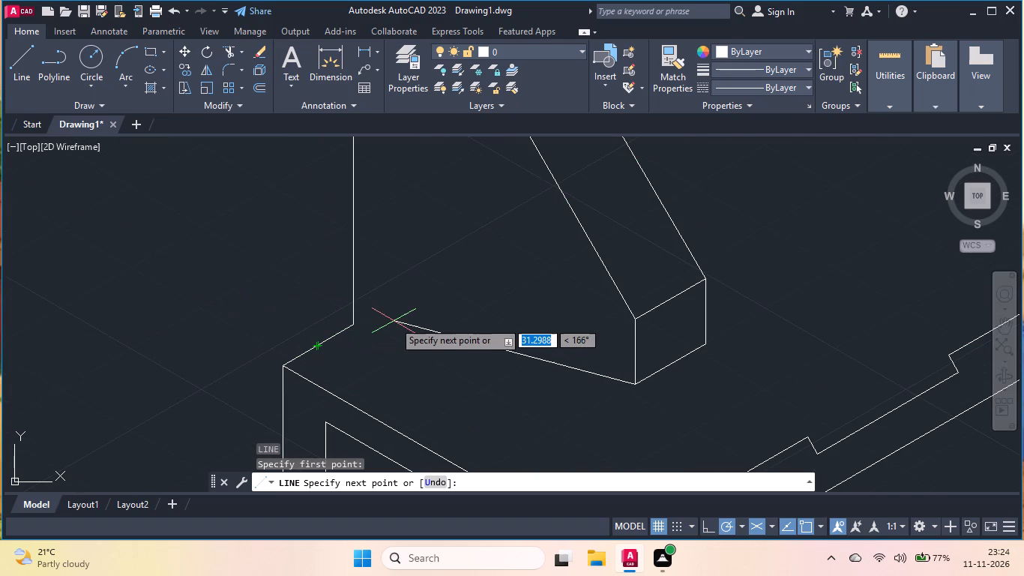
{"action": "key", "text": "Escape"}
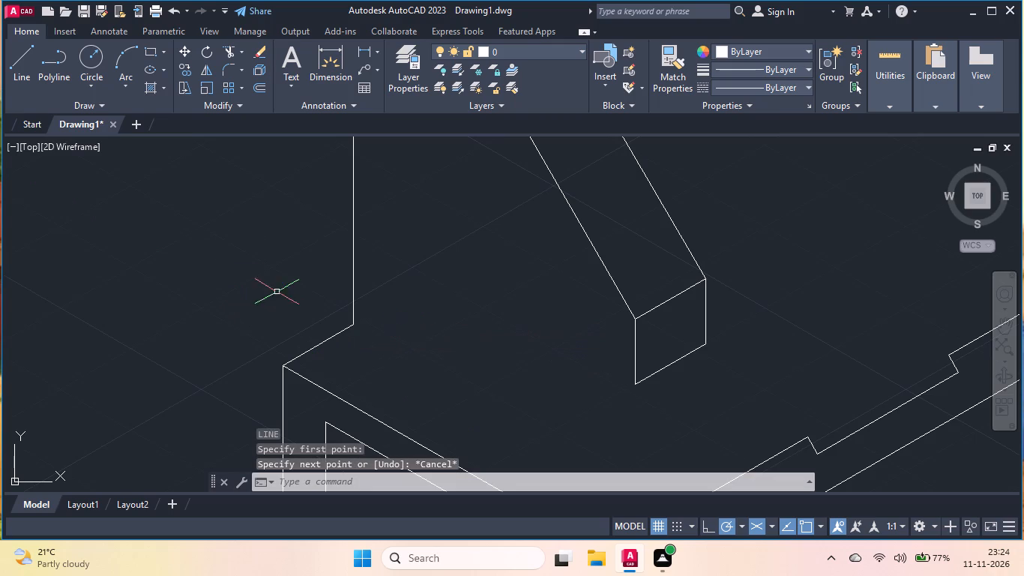
Draw a line from the lower near corner of the near rib's end face to the foot of the upright's near vertical edge.
{"action": "left_click", "coordinate": [7, 68]}
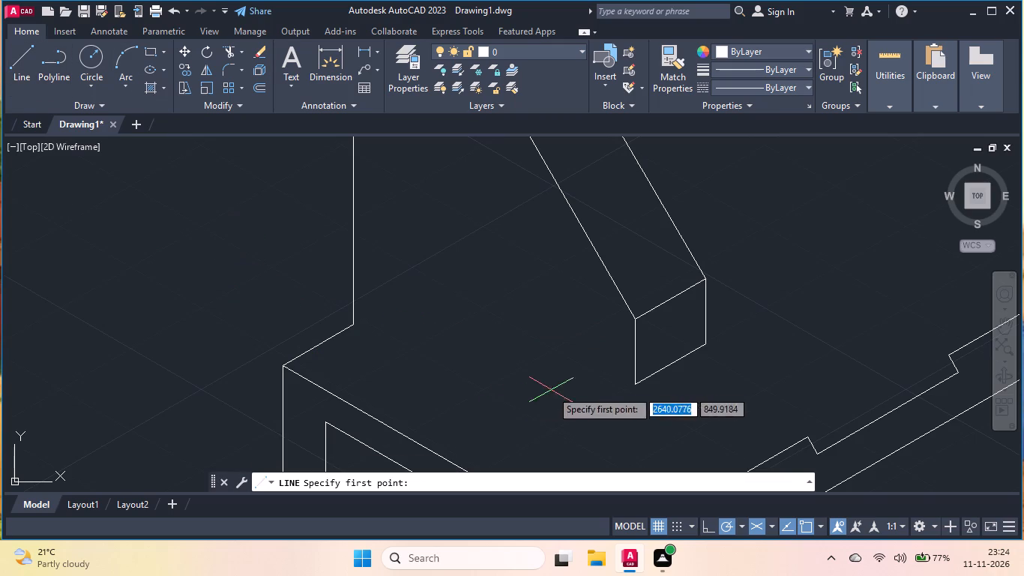
{"action": "left_click", "coordinate": [638, 388]}
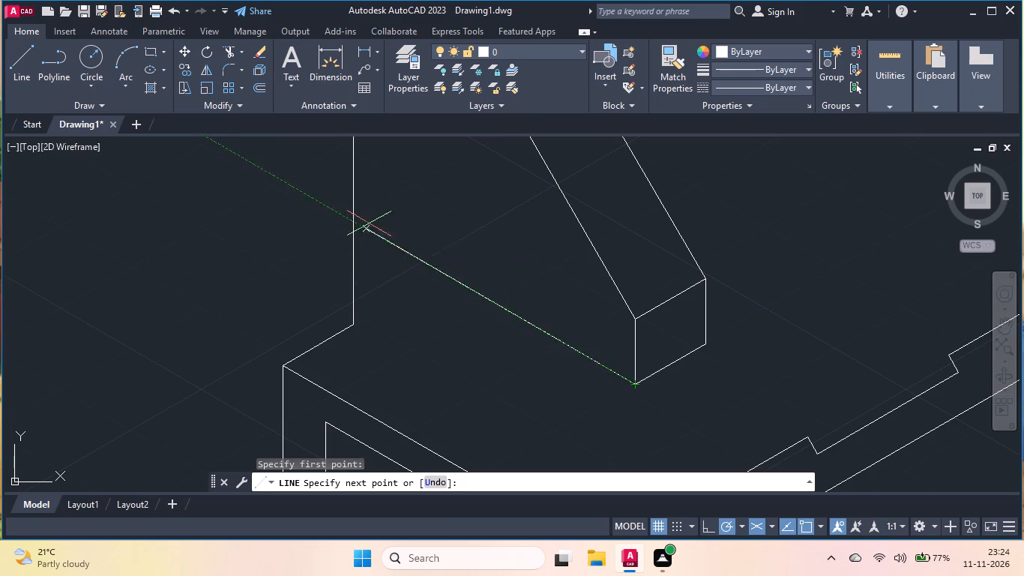
{"action": "scroll", "coordinate": [357, 231], "scroll_direction": "down", "scroll_amount": 3}
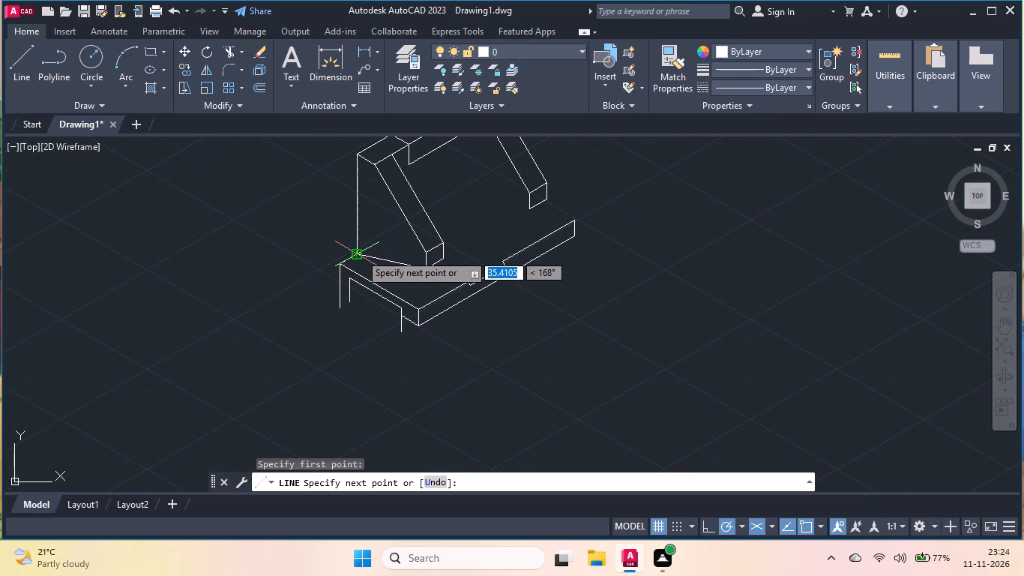
{"action": "scroll", "coordinate": [360, 253], "scroll_direction": "up", "scroll_amount": 1}
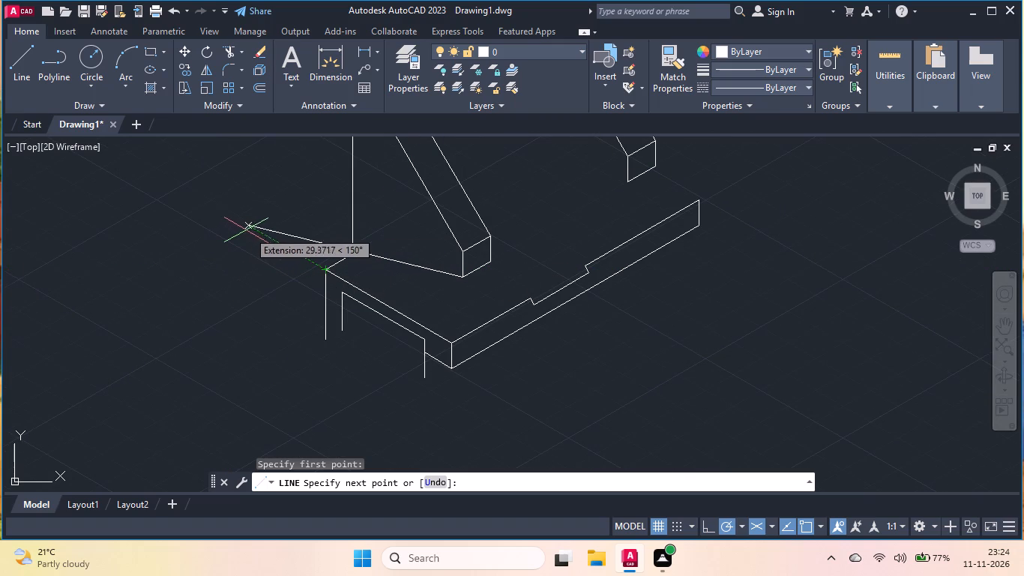
{"action": "left_click", "coordinate": [353, 254]}
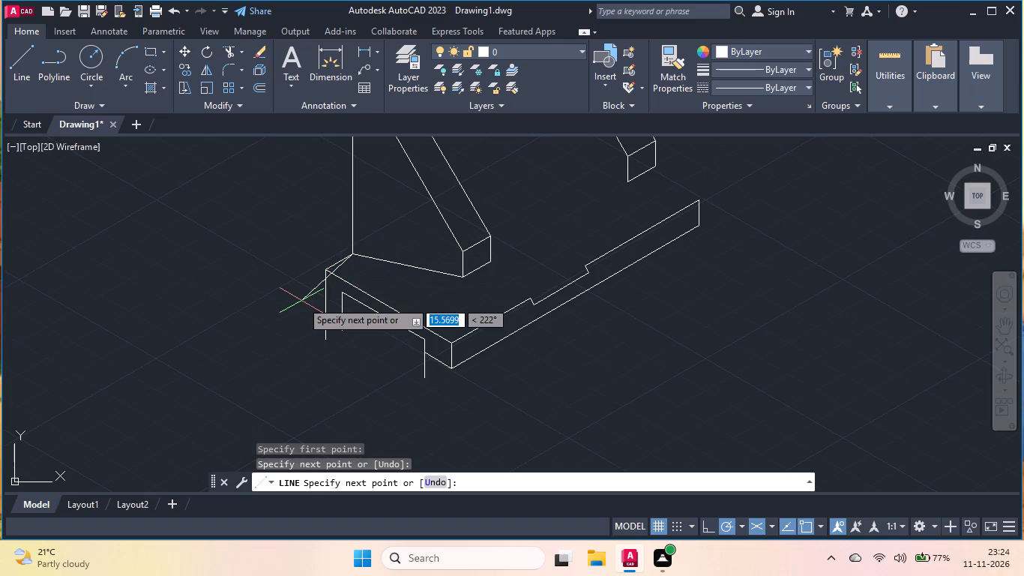
{"action": "scroll", "coordinate": [301, 301], "scroll_direction": "down", "scroll_amount": 3}
{"action": "key", "text": "Return"}
Draw a vertical line straight down from the far rib's inner upper corner on the upright's top edge, ending above the base's long edge.
{"action": "scroll", "coordinate": [339, 264], "scroll_direction": "up", "scroll_amount": 3}
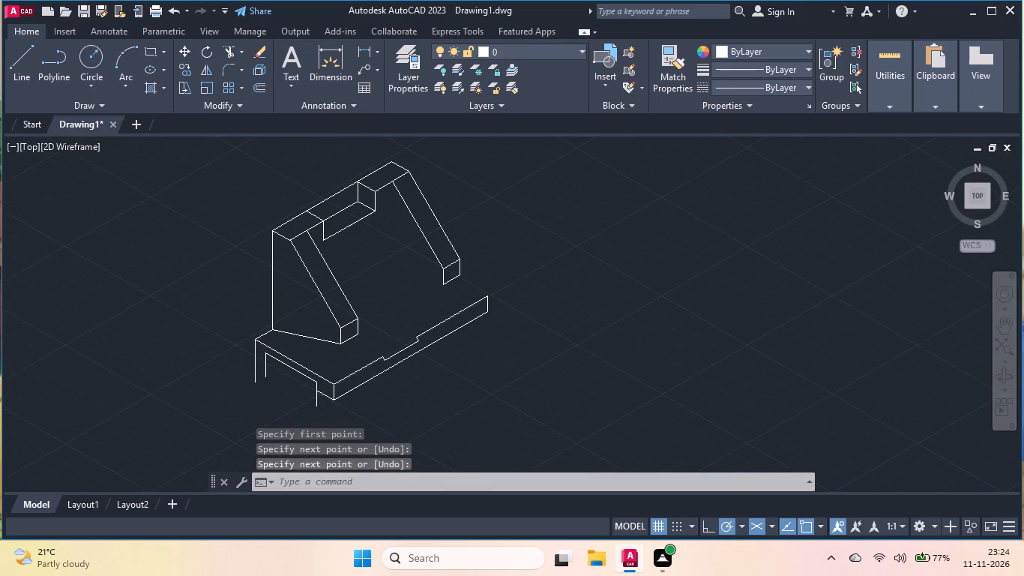
{"action": "key", "text": "Return"}
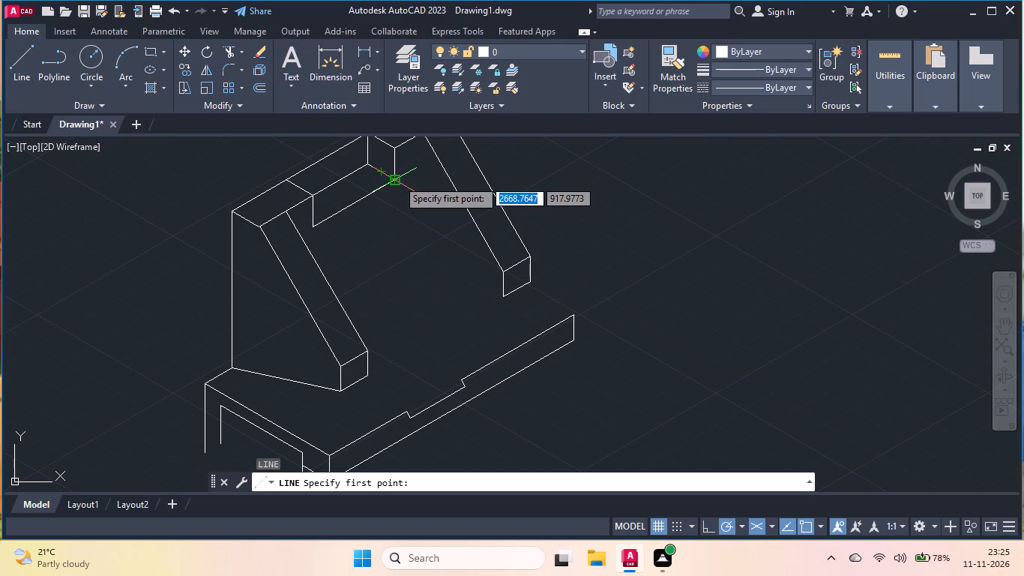
{"action": "scroll", "coordinate": [421, 181], "scroll_direction": "down", "scroll_amount": 1}
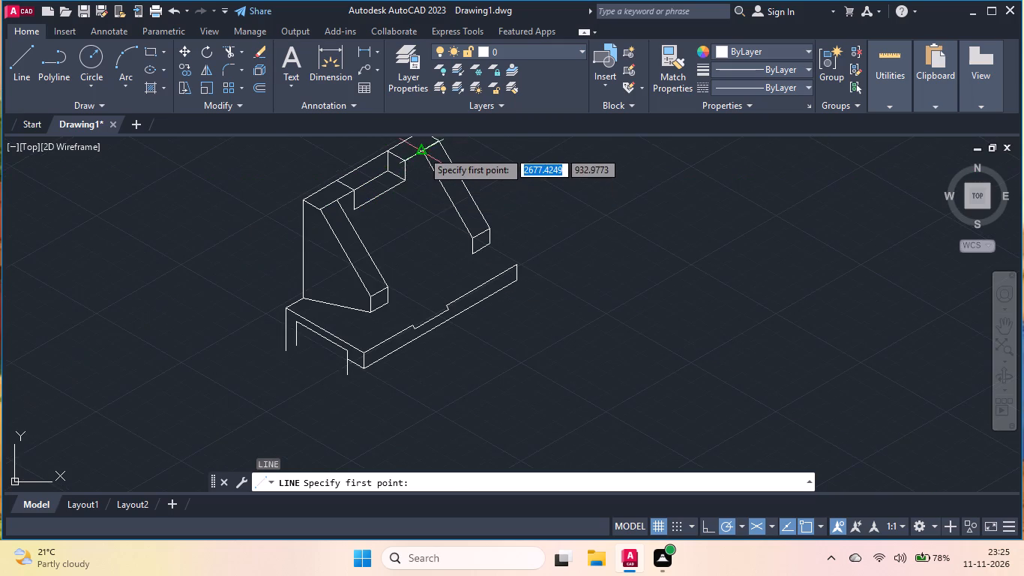
{"action": "scroll", "coordinate": [422, 151], "scroll_direction": "up", "scroll_amount": 1}
{"action": "left_click", "coordinate": [422, 151]}
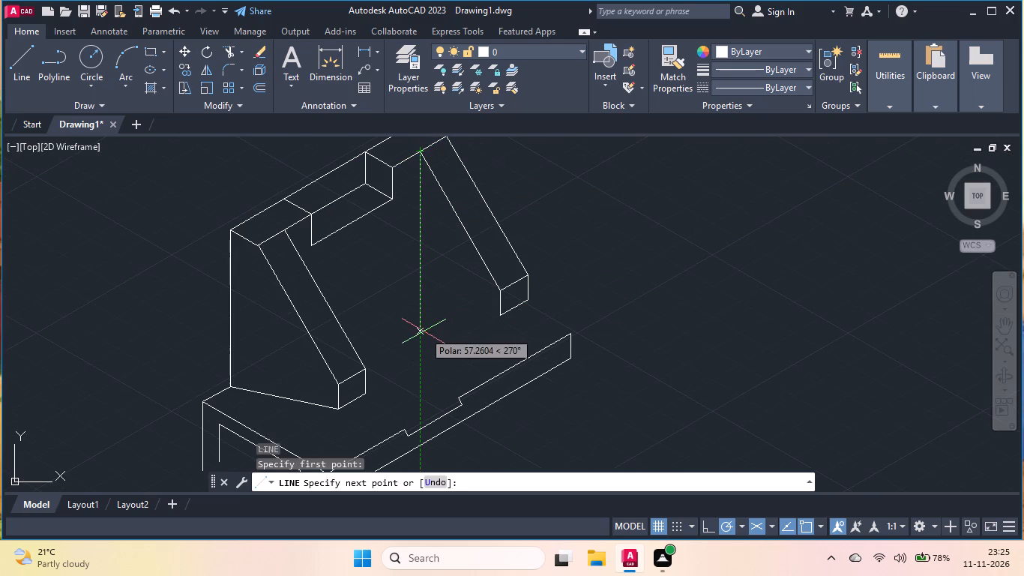
{"action": "left_click", "coordinate": [421, 345]}
{"action": "key", "text": "Return"}
Draw the upright's base line from the near rib's sloping edge to the vertical line, and join the far rib's lower inner corner to that junction.
{"action": "key", "text": "Return"}
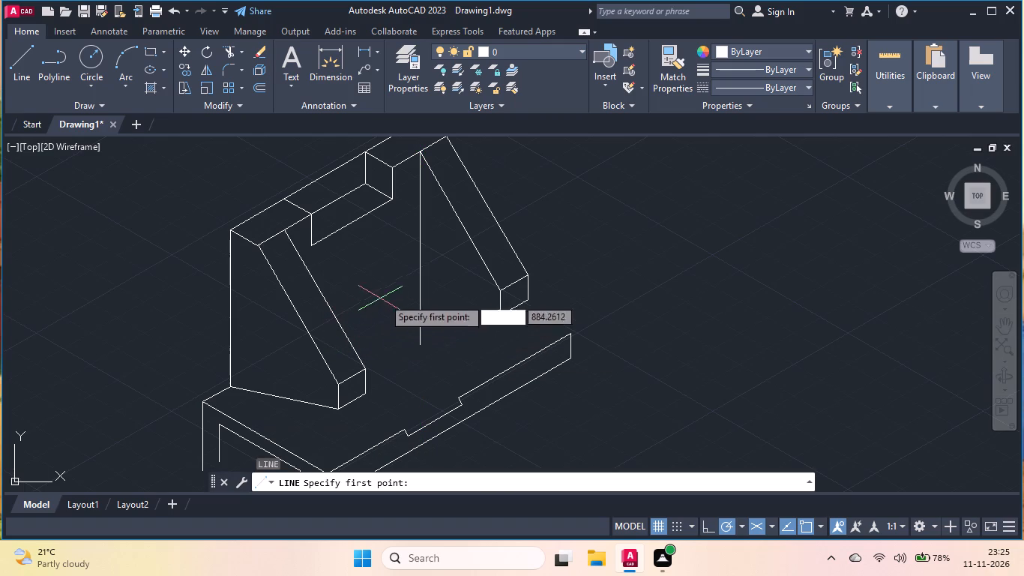
{"action": "left_click", "coordinate": [337, 316]}
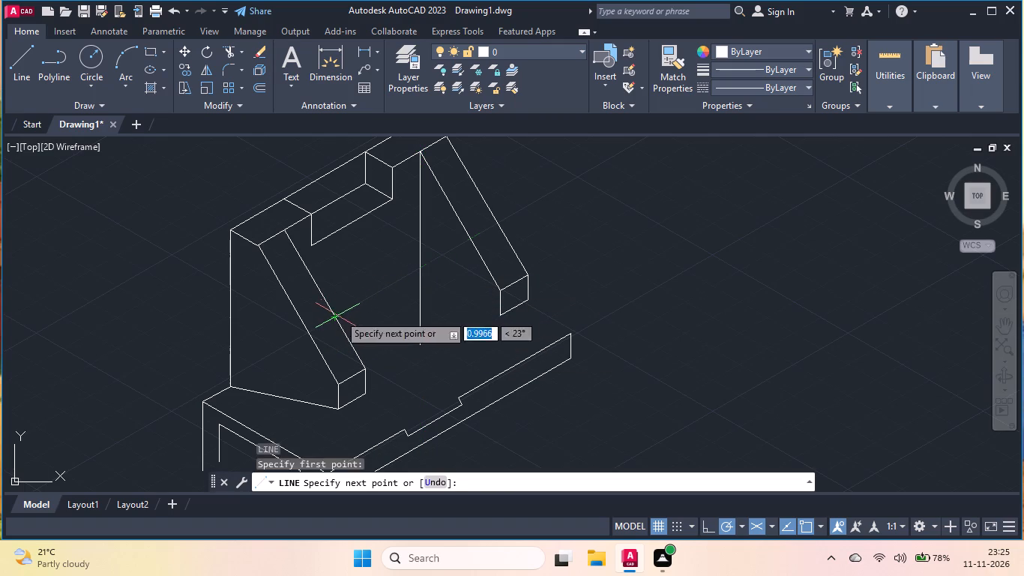
{"action": "left_click", "coordinate": [421, 268]}
{"action": "key", "text": "Return"}
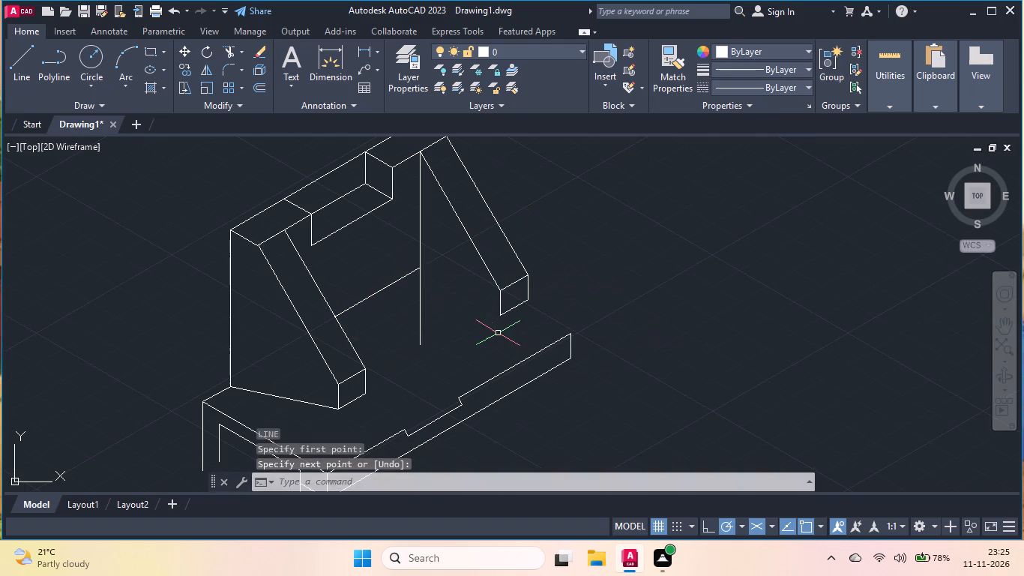
{"action": "key", "text": "Return"}
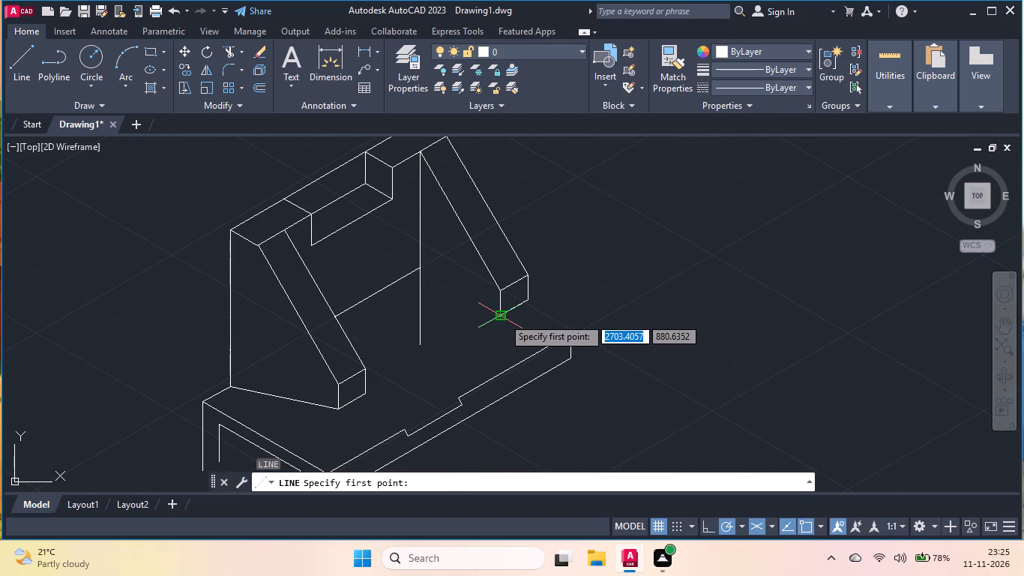
{"action": "left_click", "coordinate": [503, 317]}
{"action": "left_click", "coordinate": [421, 268]}
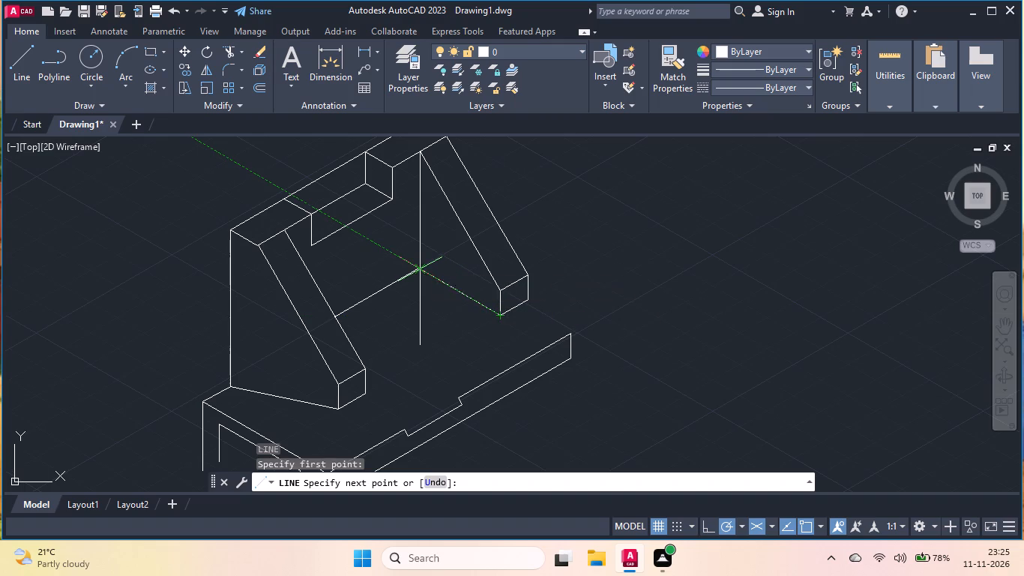
{"action": "key", "text": "Return"}
Trim off the part of the vertical line below its junction with the upright's base line.
{"action": "type", "text": "tr"}
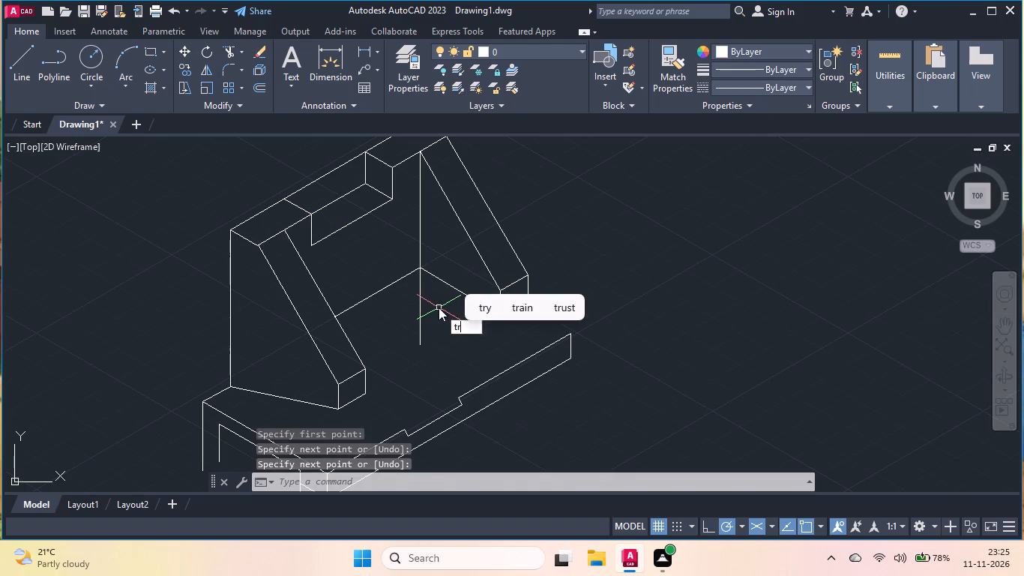
{"action": "key", "text": "Return"}
{"action": "left_click", "coordinate": [437, 305]}
{"action": "double_click", "coordinate": [406, 311]}
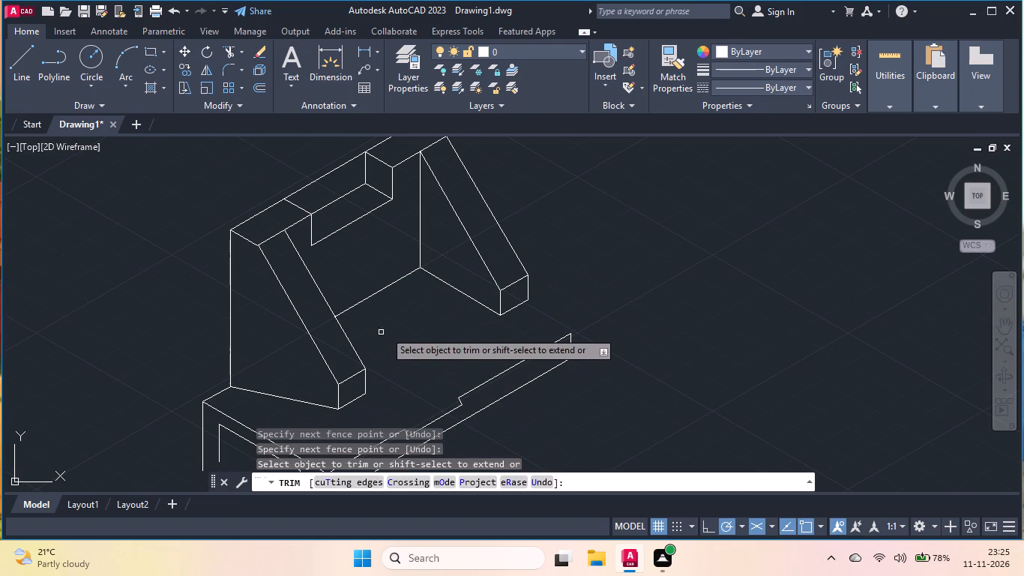
{"action": "key", "text": "Return"}
Draw a line about 30 units long from the base's far upper corner to the far rib's outer sloping edge.
{"action": "key", "text": "l"}
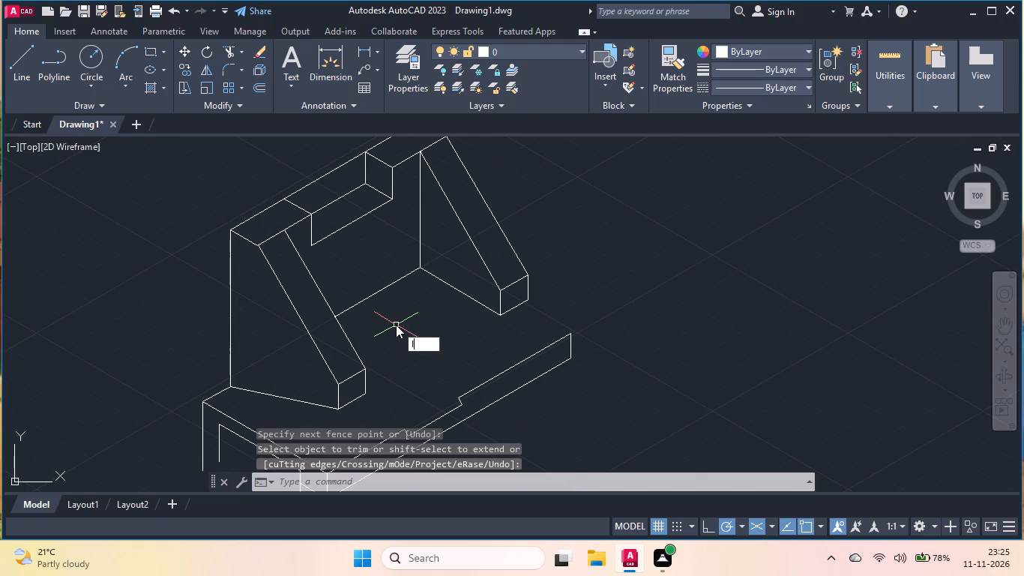
{"action": "key", "text": "Return"}
{"action": "scroll", "coordinate": [401, 311], "scroll_direction": "down", "scroll_amount": 1}
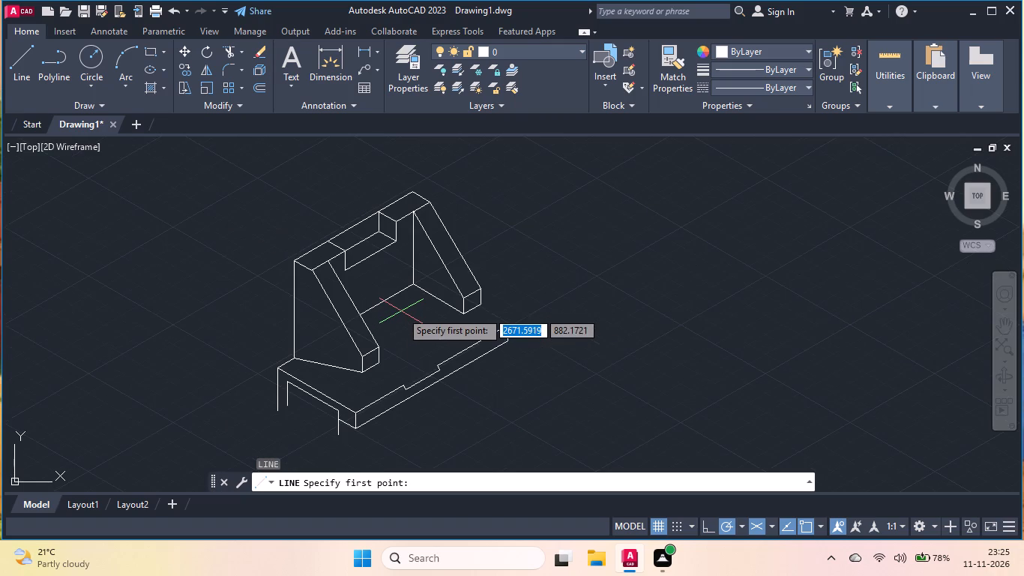
{"action": "scroll", "coordinate": [504, 288], "scroll_direction": "up", "scroll_amount": 2}
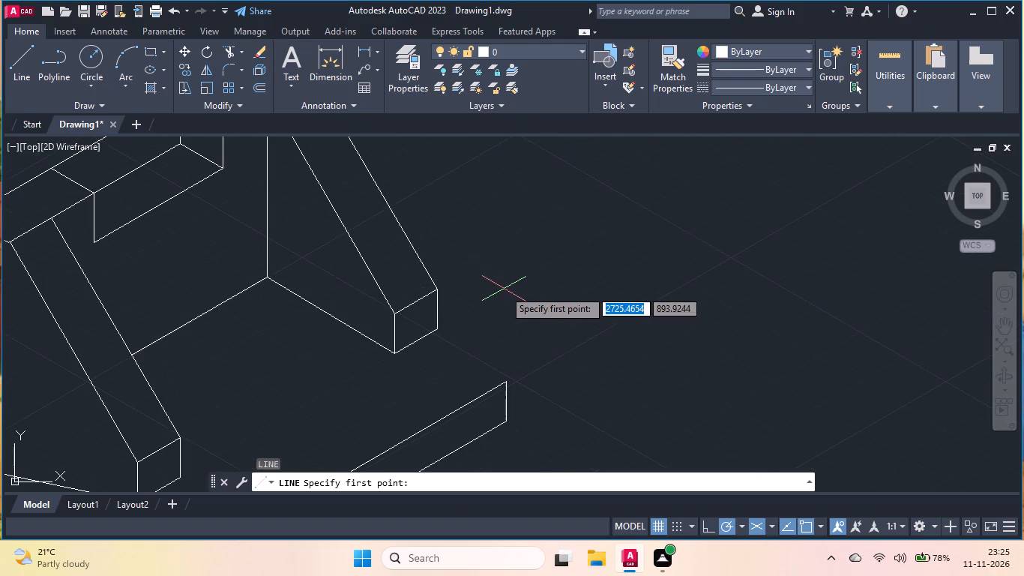
{"action": "double_click", "coordinate": [507, 380]}
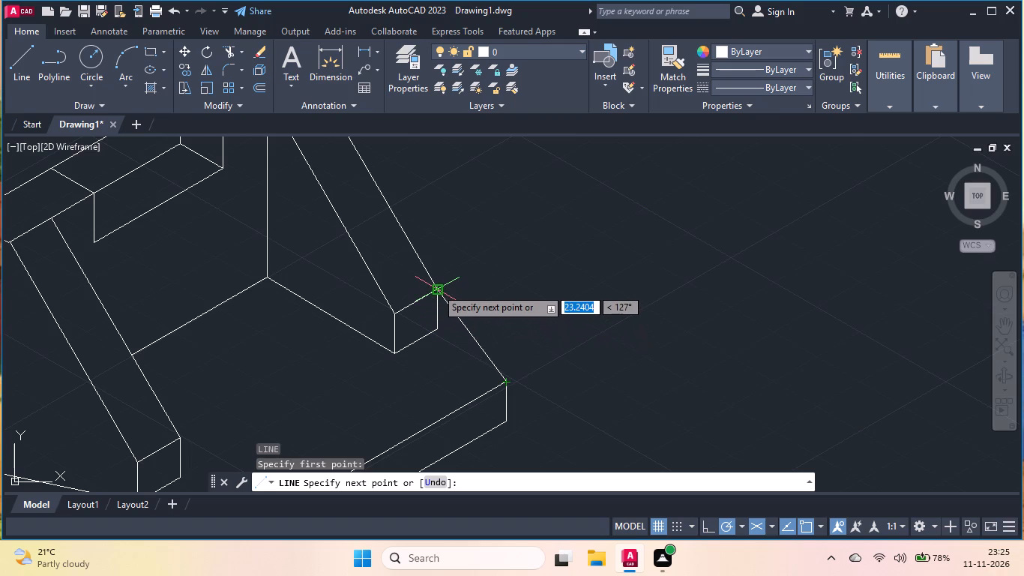
{"action": "left_click", "coordinate": [418, 255]}
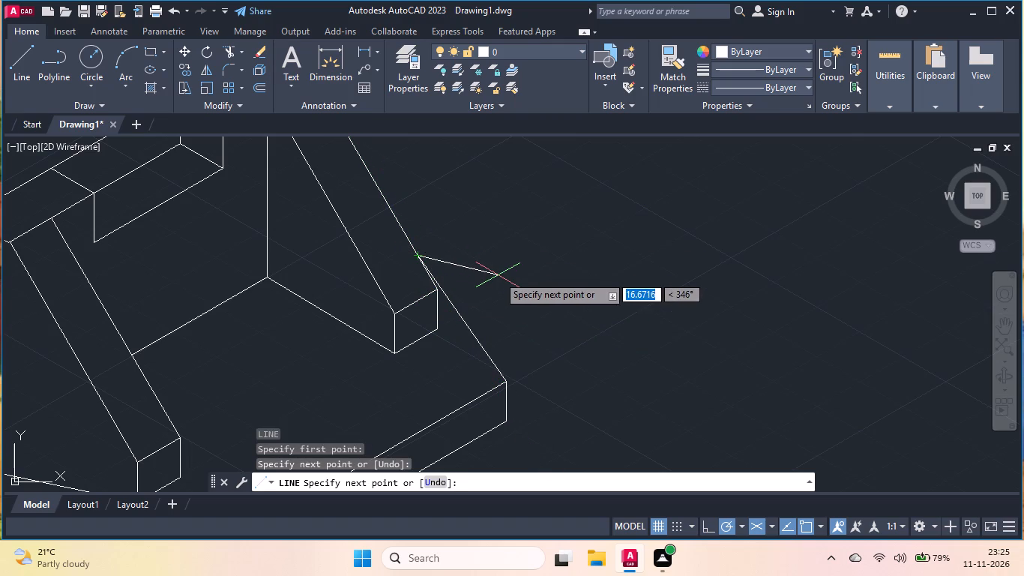
{"action": "key", "text": "Return"}
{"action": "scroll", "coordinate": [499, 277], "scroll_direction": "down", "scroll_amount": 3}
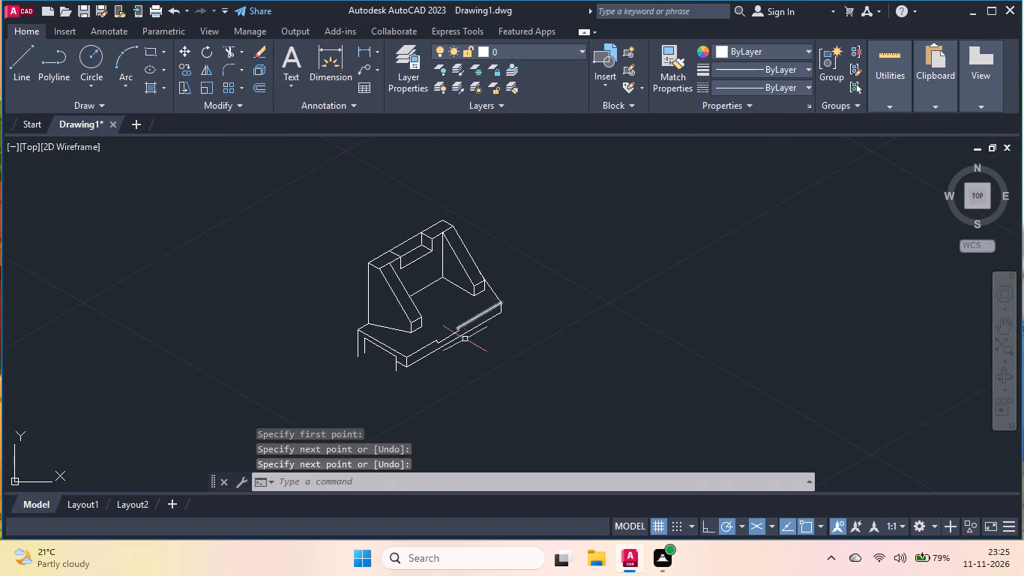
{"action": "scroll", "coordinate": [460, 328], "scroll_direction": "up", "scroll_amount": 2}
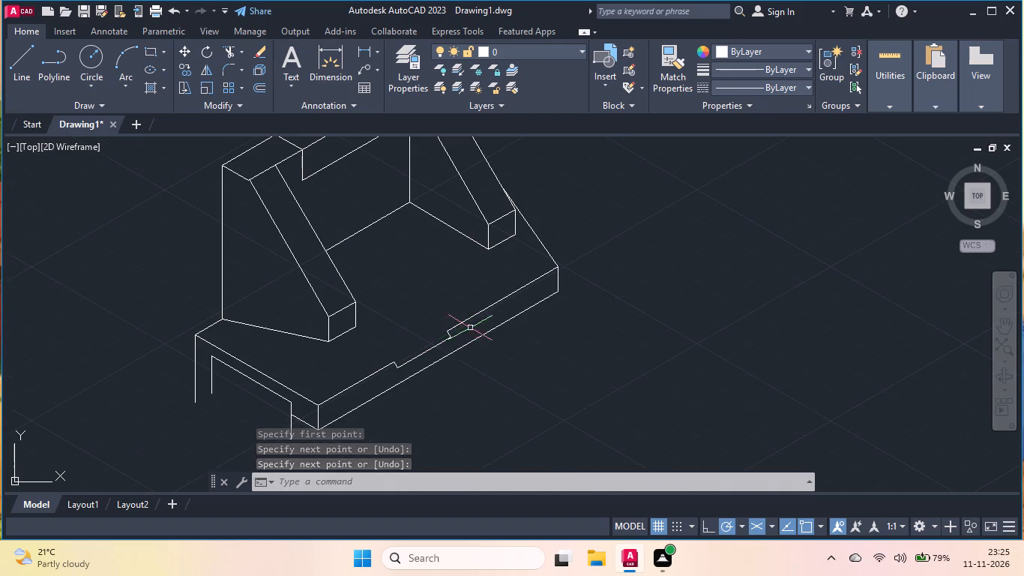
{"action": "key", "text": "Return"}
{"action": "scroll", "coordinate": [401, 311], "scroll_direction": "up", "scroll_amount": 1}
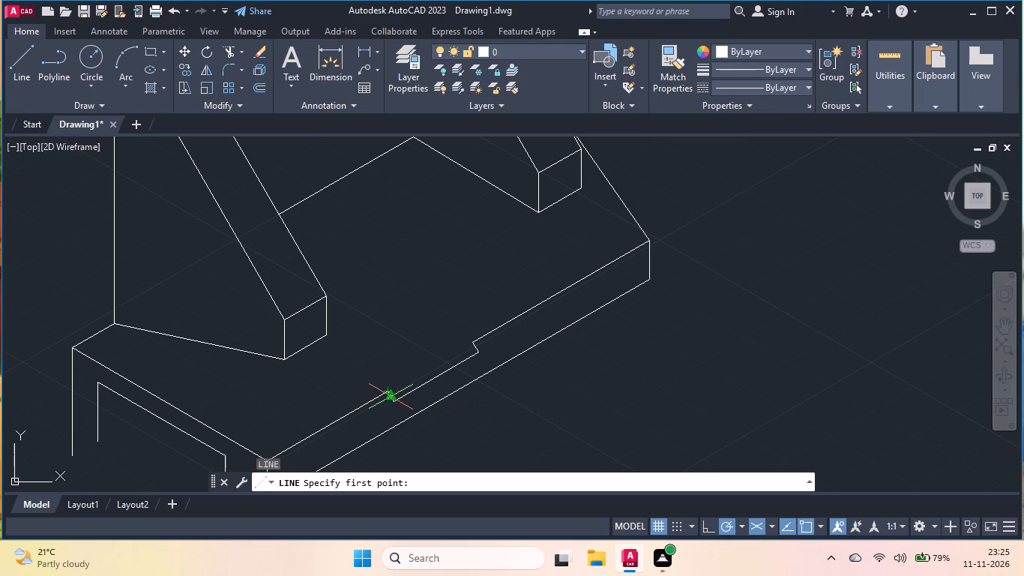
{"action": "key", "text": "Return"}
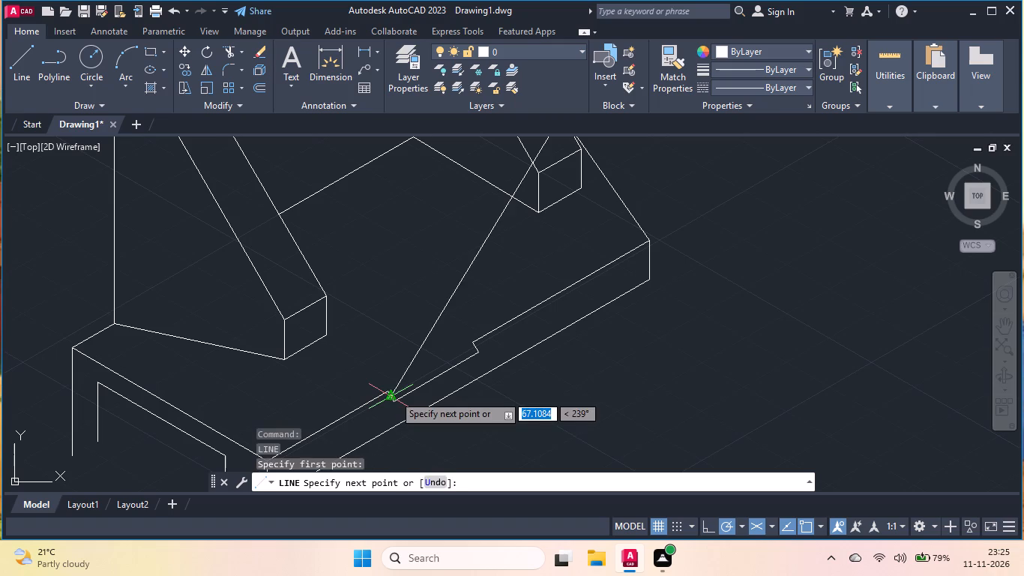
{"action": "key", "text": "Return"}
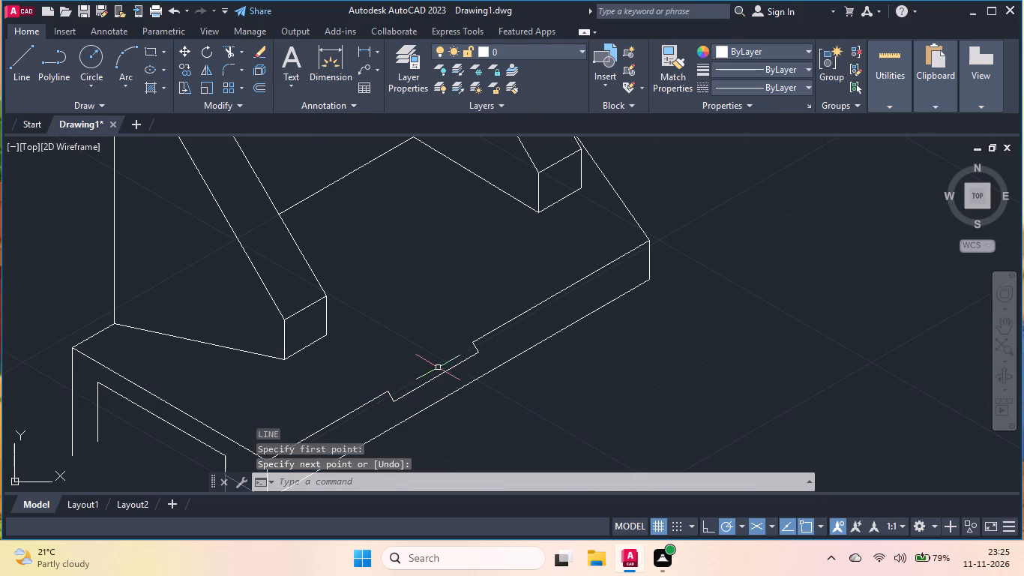
Measure the distance from the base's near upper corner to the notch in its long edge, and the notch's length.
{"action": "scroll", "coordinate": [454, 355], "scroll_direction": "down", "scroll_amount": 2}
{"action": "scroll", "coordinate": [394, 388], "scroll_direction": "up", "scroll_amount": 2}
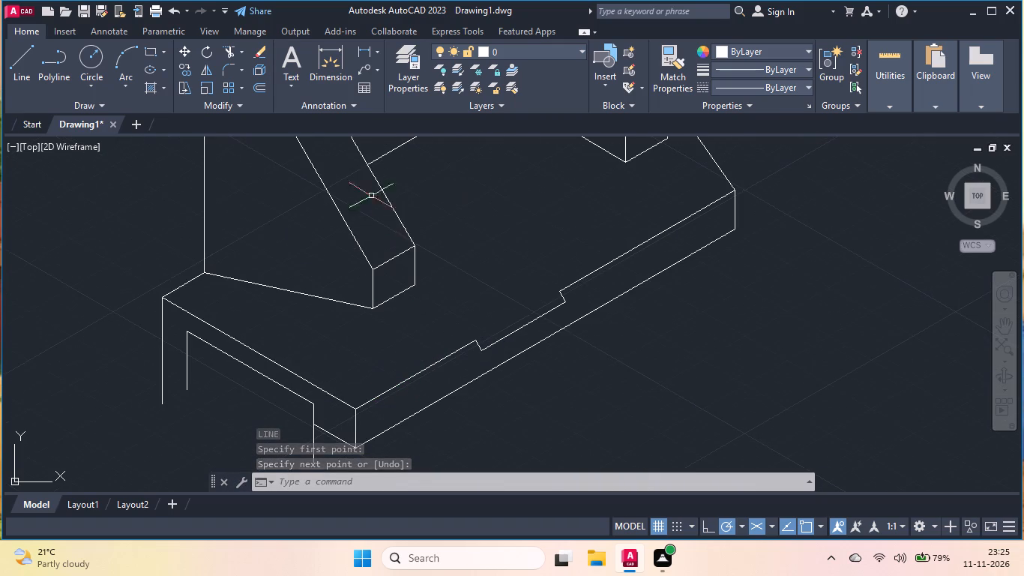
{"action": "double_click", "coordinate": [320, 65]}
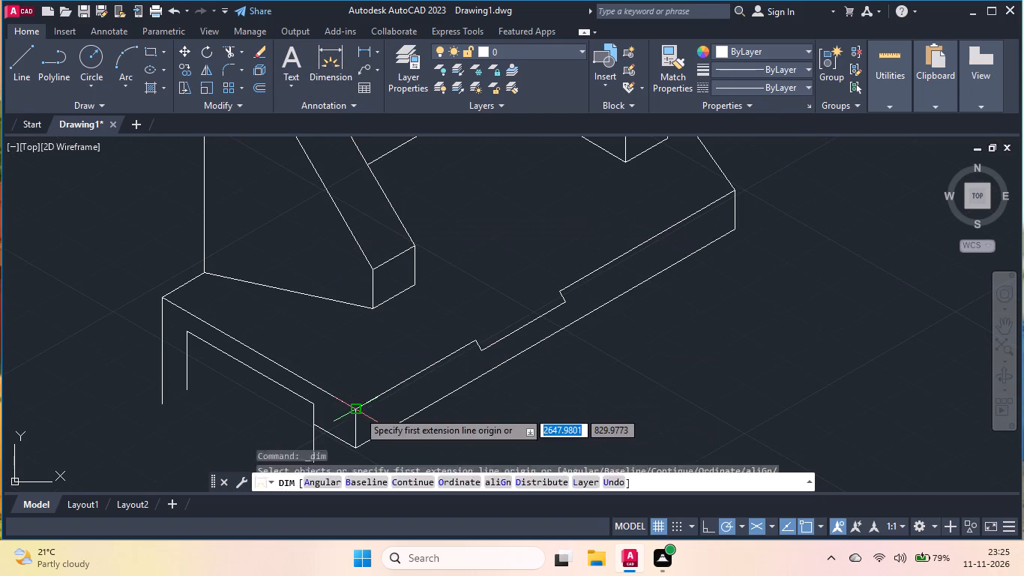
{"action": "double_click", "coordinate": [357, 410]}
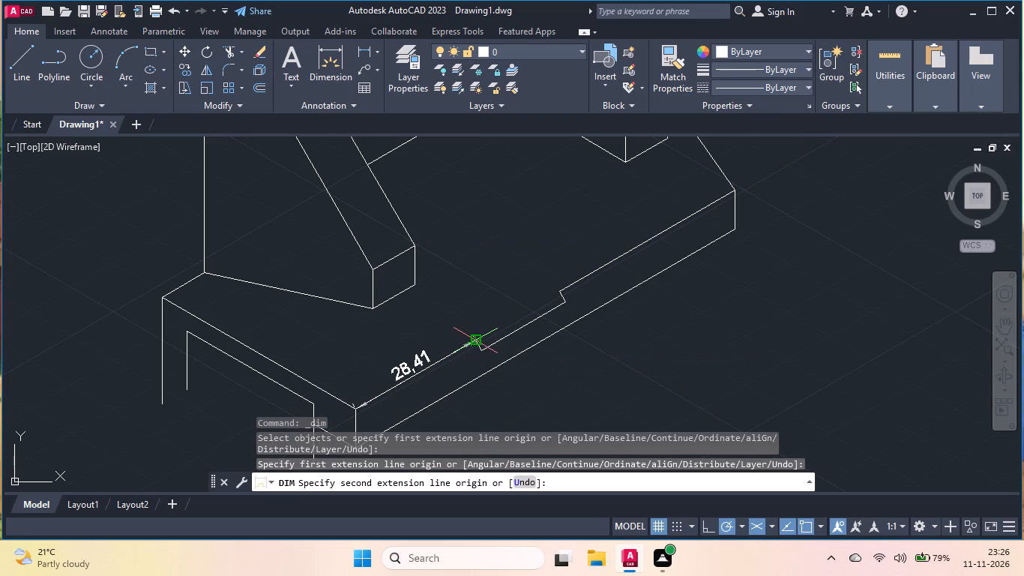
{"action": "key", "text": "Escape"}
{"action": "double_click", "coordinate": [329, 55]}
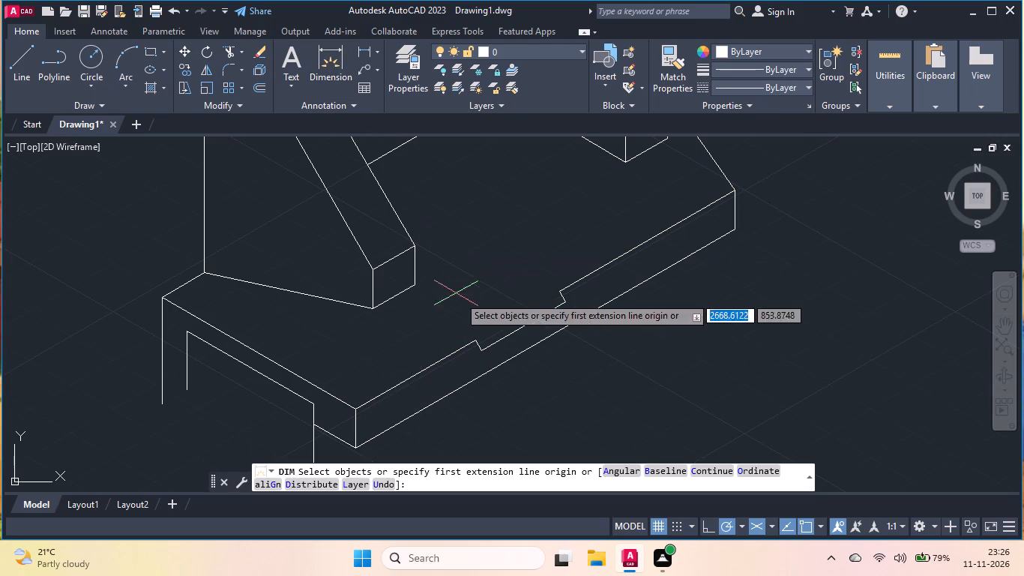
{"action": "double_click", "coordinate": [484, 351]}
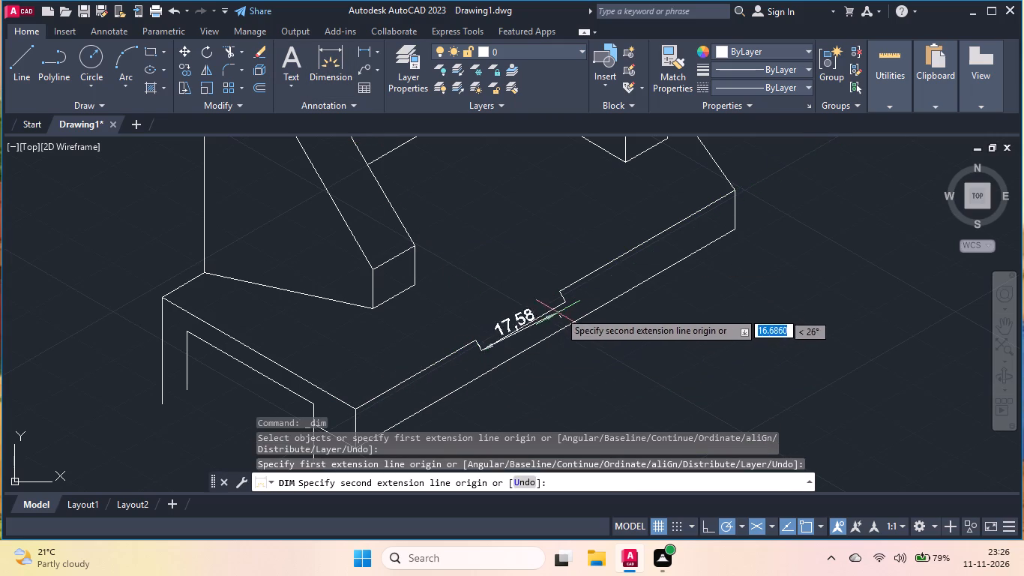
{"action": "key", "text": "Escape"}
{"action": "key", "text": "Escape"}
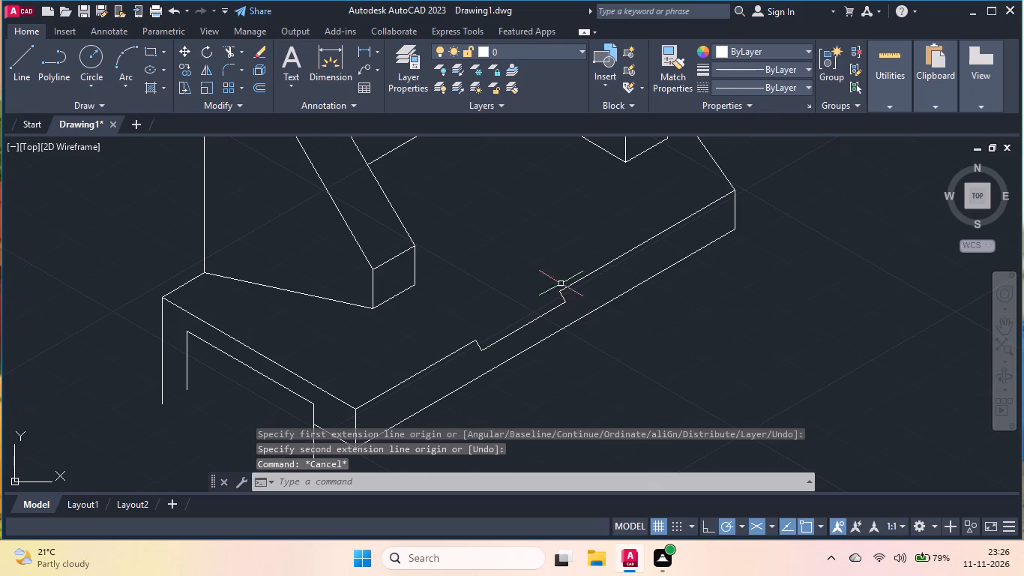
{"action": "key", "text": "space"}
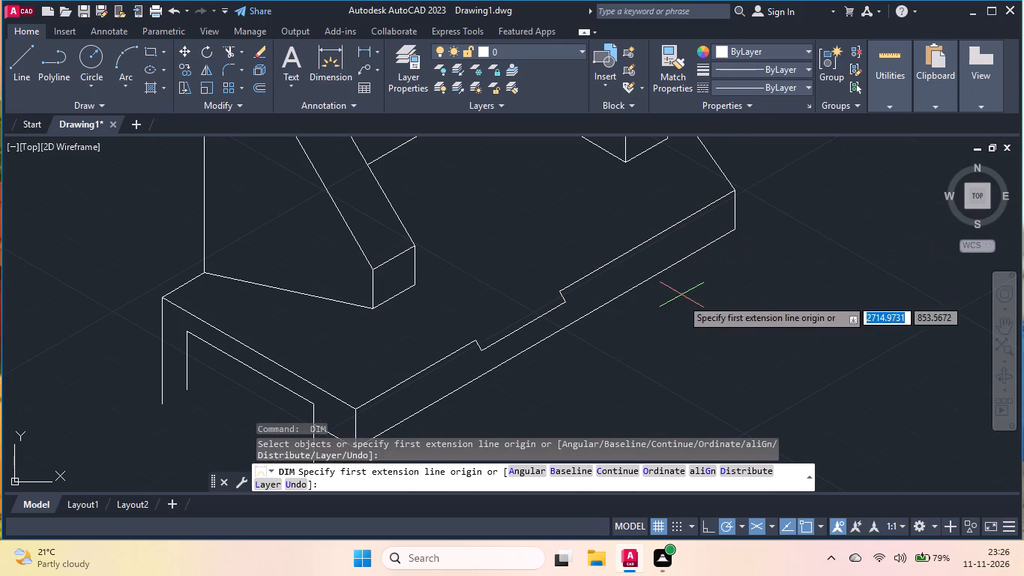
{"action": "key", "text": "Return"}
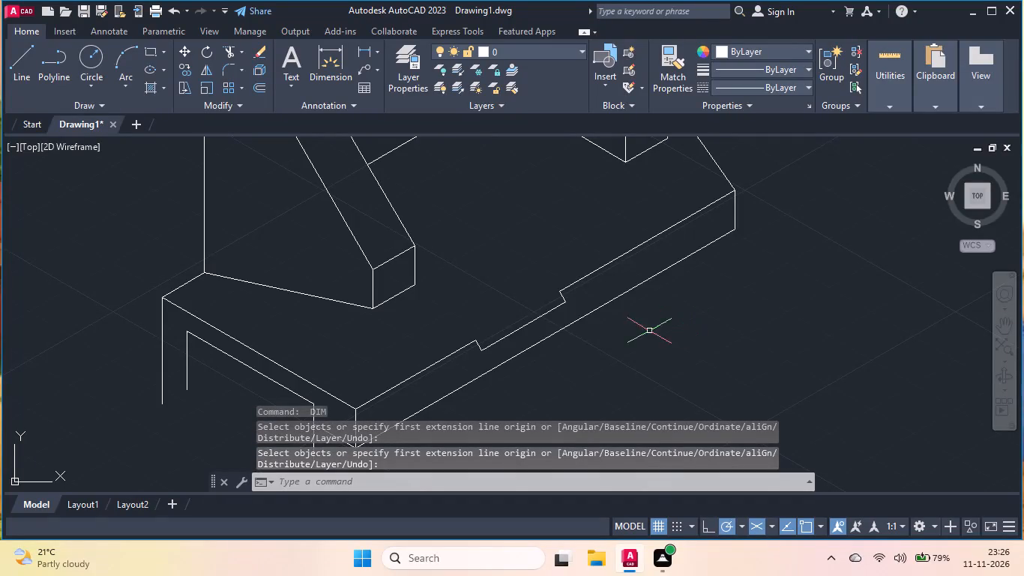
Move the three notch lines away from the base's long edge, using the notch's far upper corner as the displacement.
{"action": "double_click", "coordinate": [569, 294]}
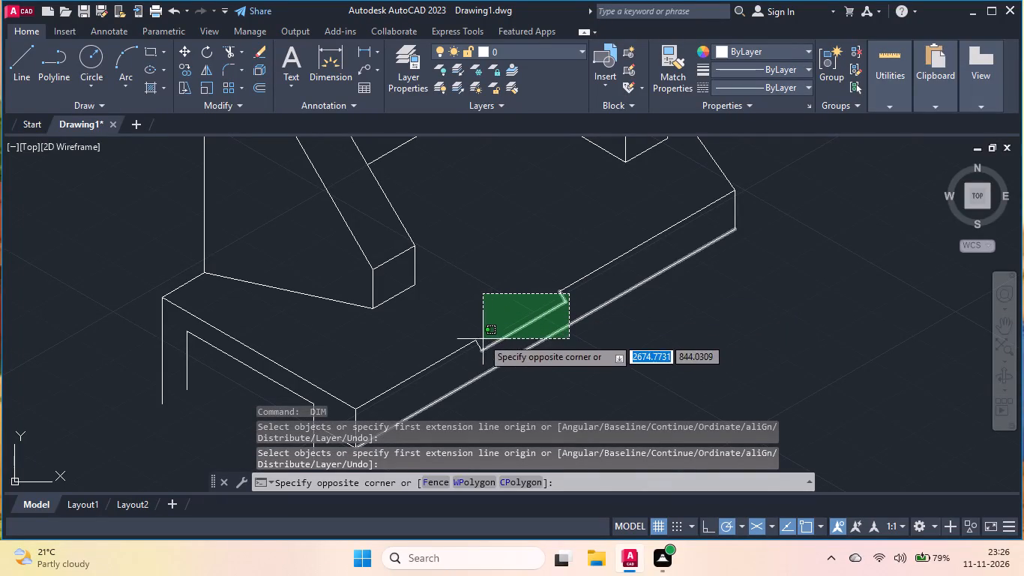
{"action": "double_click", "coordinate": [471, 316]}
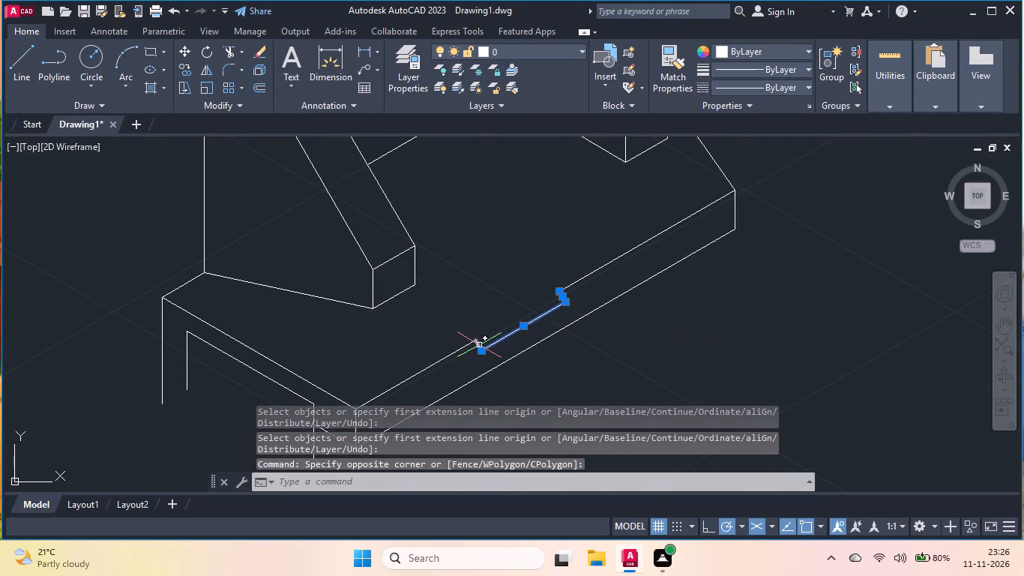
{"action": "left_click", "coordinate": [479, 344]}
{"action": "key", "text": "m"}
{"action": "key", "text": "Return"}
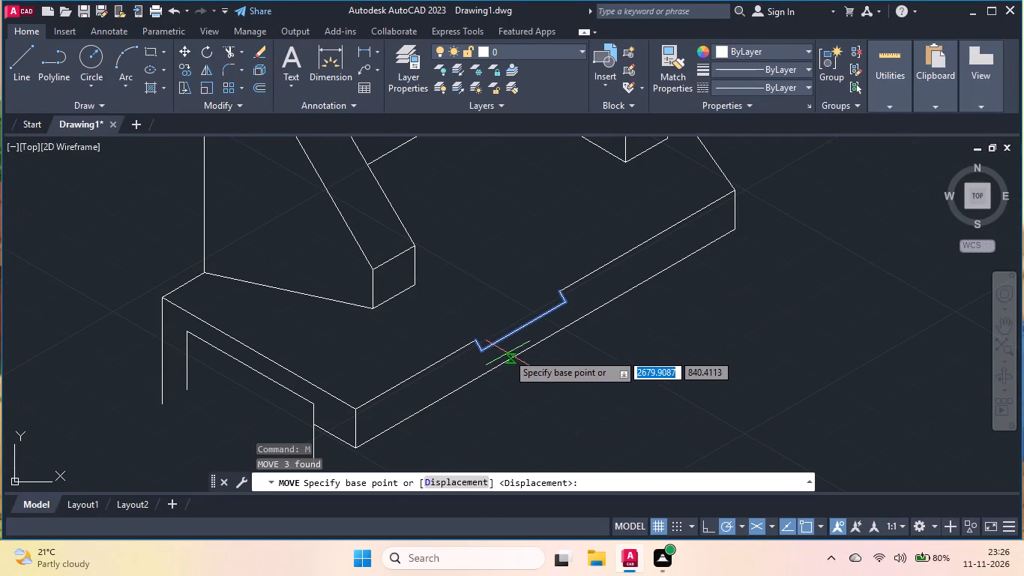
{"action": "left_click", "coordinate": [558, 288]}
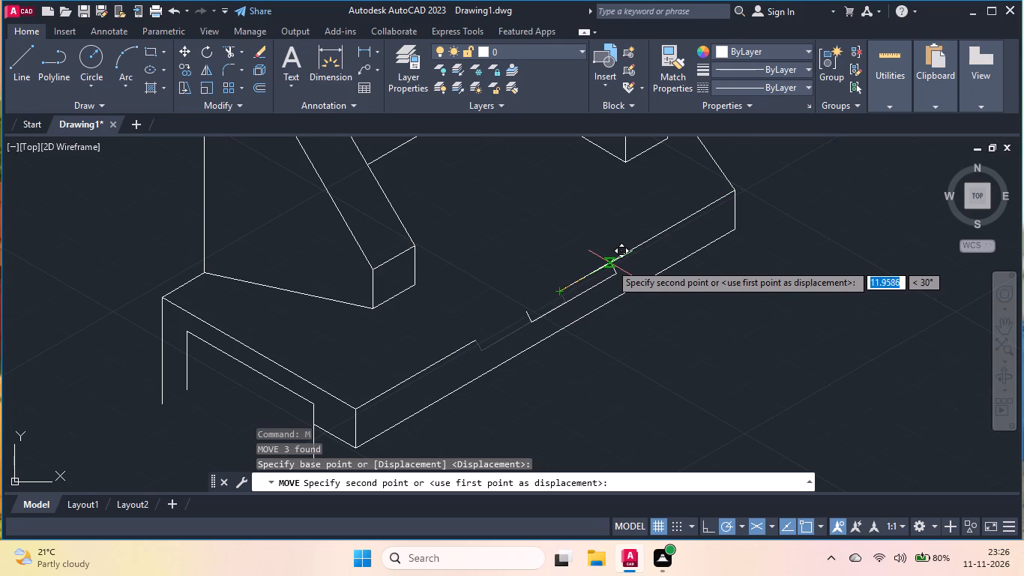
{"action": "key", "text": "Return"}
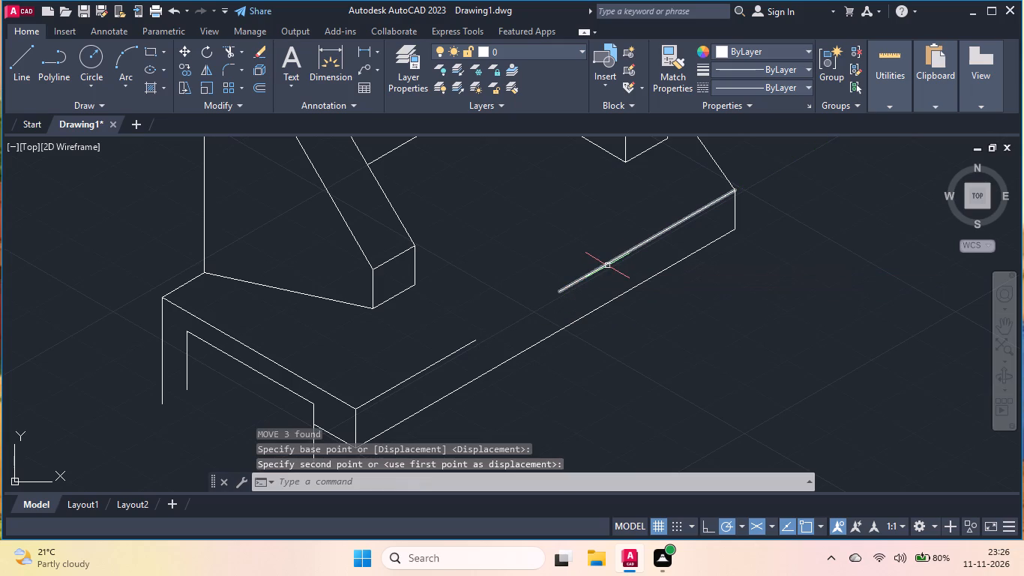
Draw a line closing the gap left by the notch in the base's long upper edge.
{"action": "key", "text": "l"}
{"action": "key", "text": "Return"}
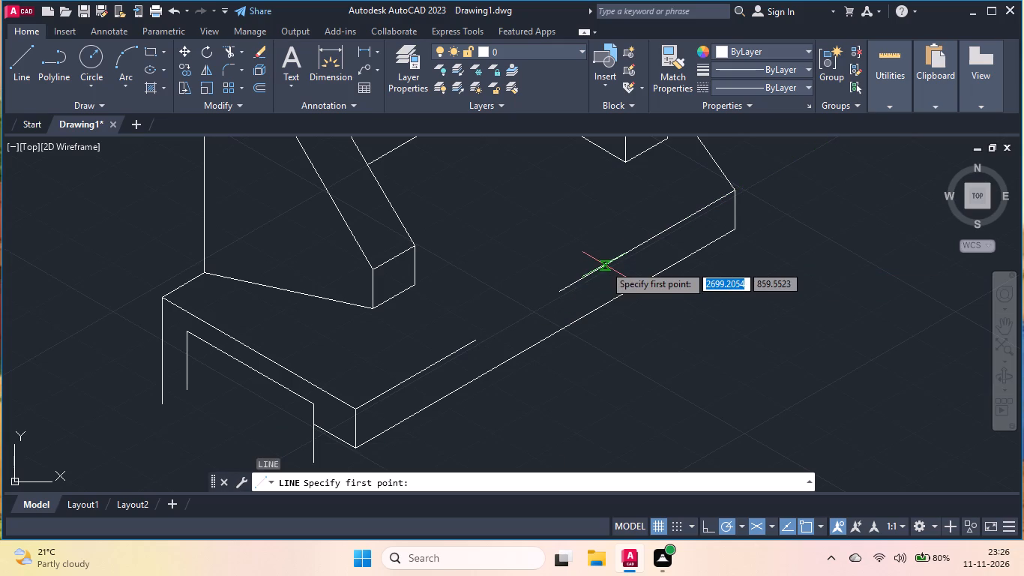
{"action": "left_click", "coordinate": [562, 290]}
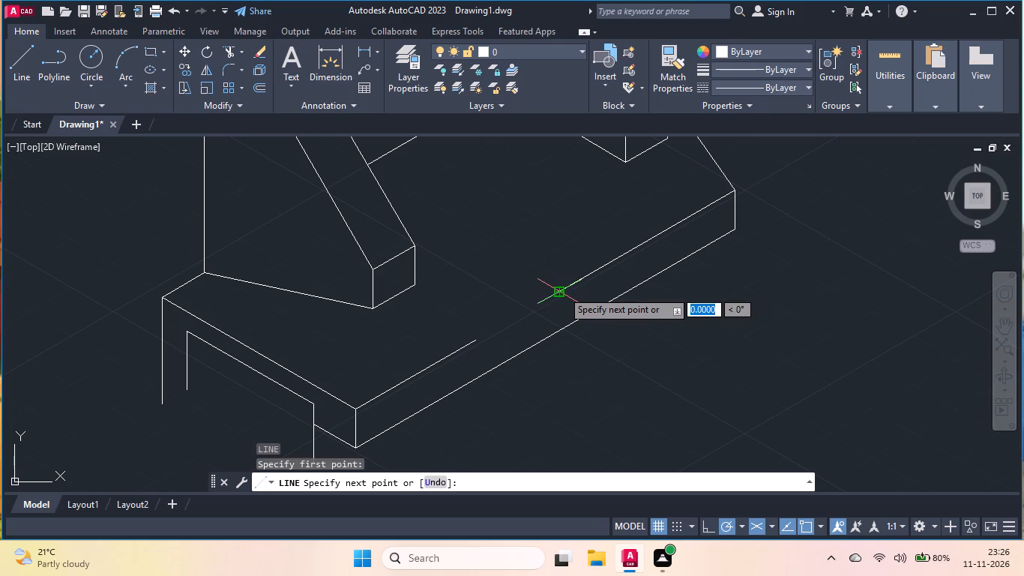
{"action": "double_click", "coordinate": [475, 342]}
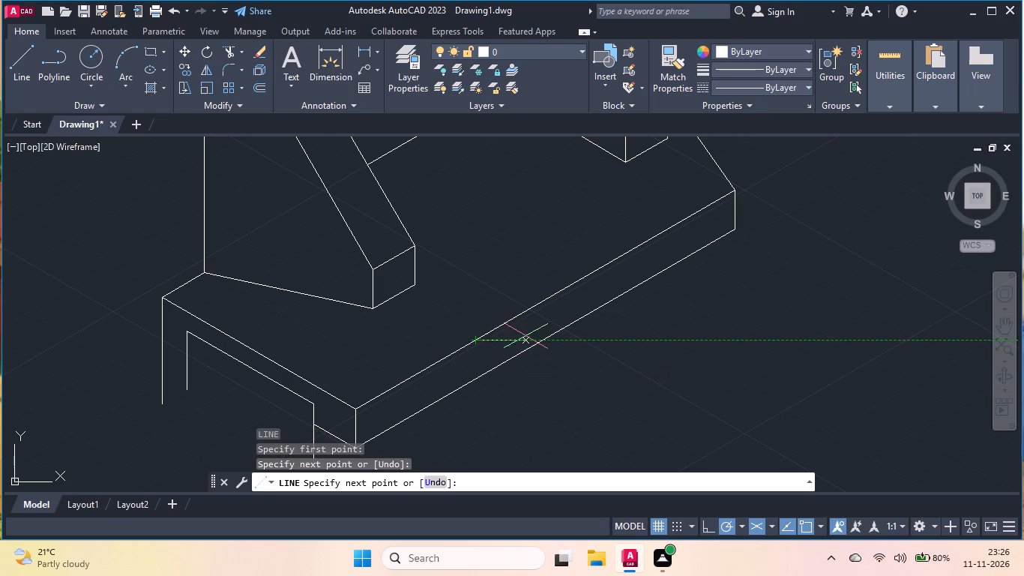
{"action": "key", "text": "Escape"}
Join the three collinear segments of the base's long upper edge into one line.
{"action": "left_click", "coordinate": [628, 222]}
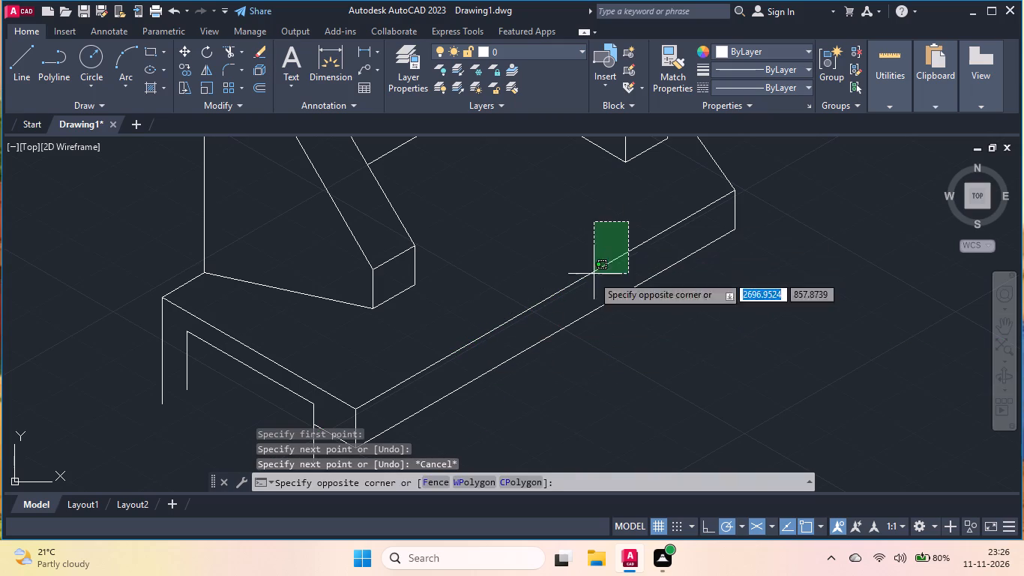
{"action": "left_click", "coordinate": [510, 272]}
{"action": "left_click", "coordinate": [505, 297]}
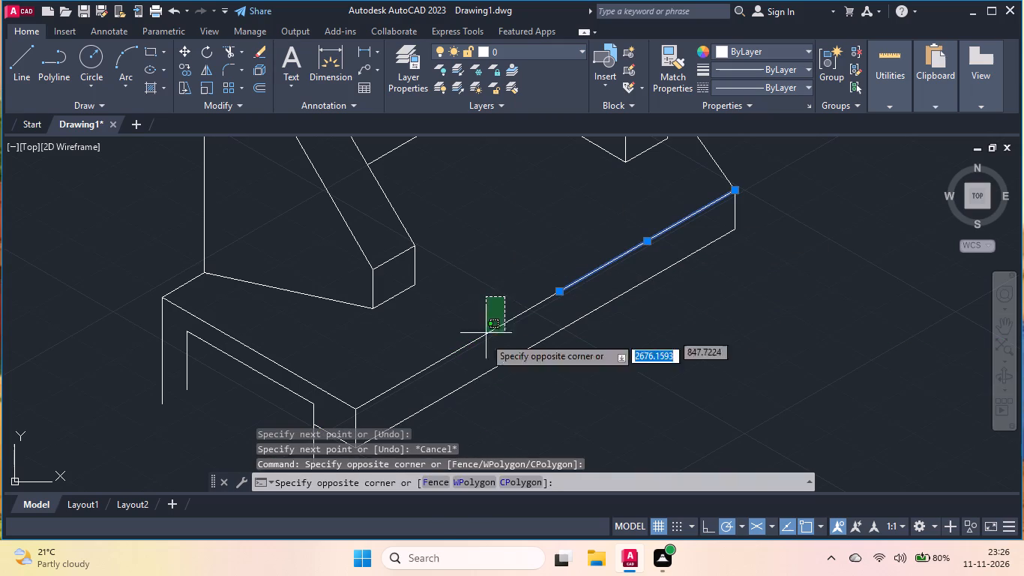
{"action": "left_click", "coordinate": [451, 369]}
{"action": "key", "text": "Escape"}
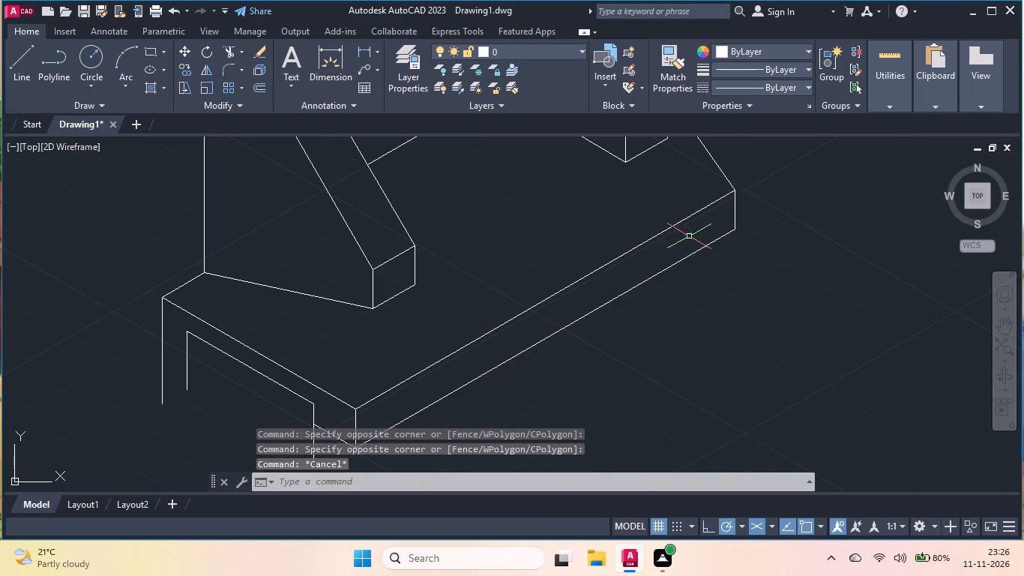
{"action": "left_click", "coordinate": [692, 232]}
{"action": "left_click", "coordinate": [585, 243]}
{"action": "left_click", "coordinate": [549, 322]}
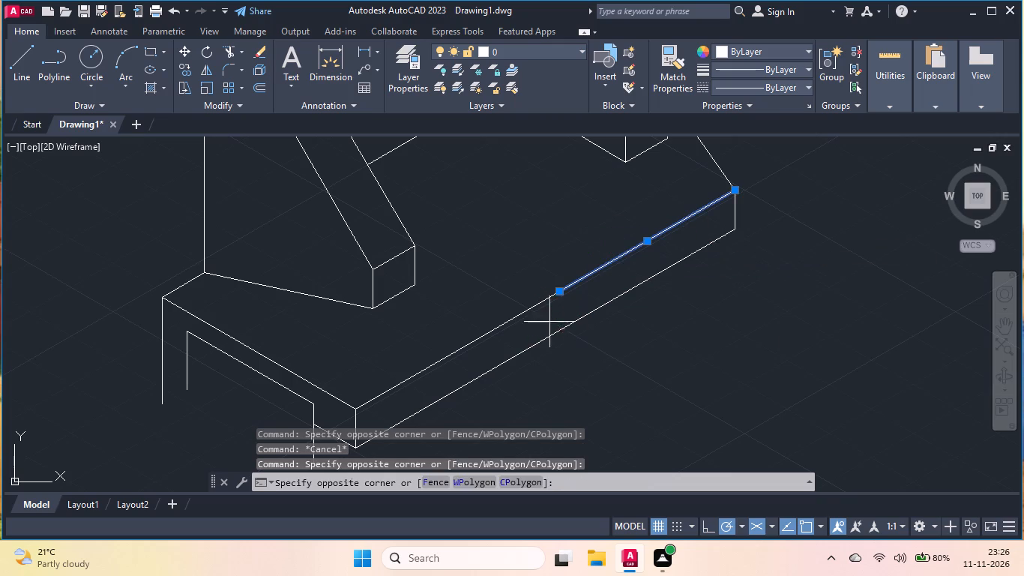
{"action": "left_click", "coordinate": [482, 328]}
{"action": "left_click", "coordinate": [473, 360]}
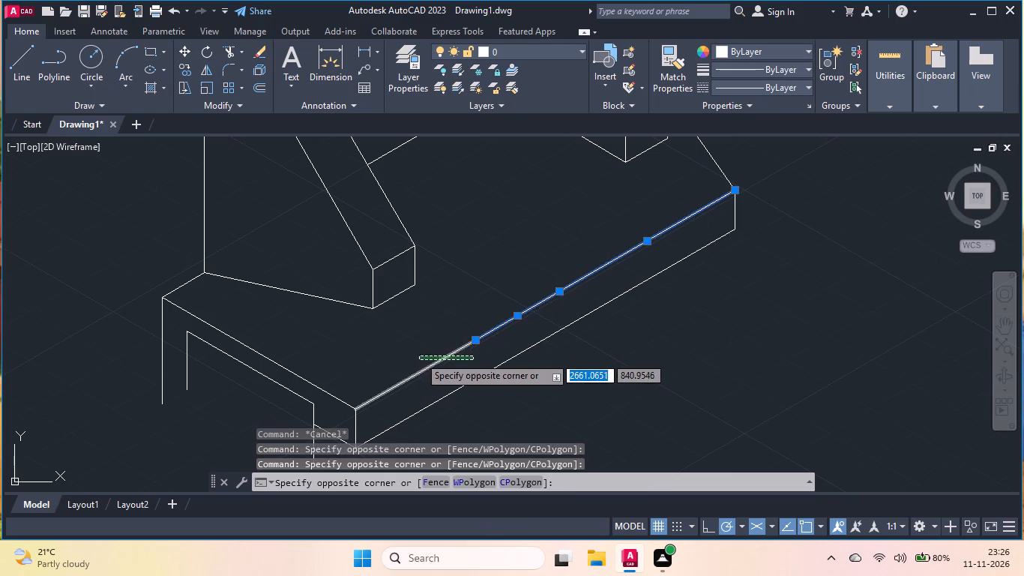
{"action": "left_click", "coordinate": [419, 356]}
{"action": "type", "text": "join"}
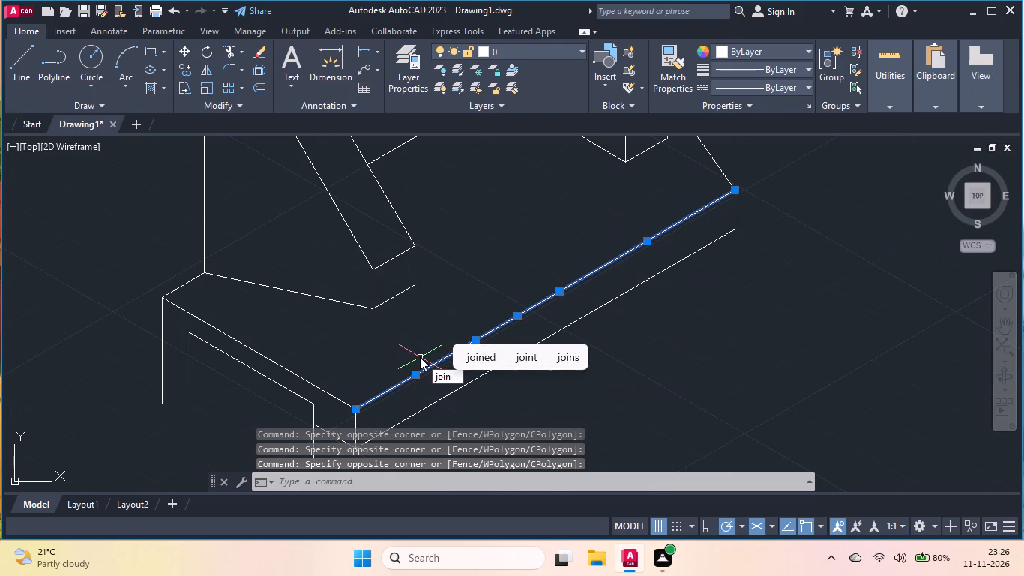
{"action": "key", "text": "Return"}
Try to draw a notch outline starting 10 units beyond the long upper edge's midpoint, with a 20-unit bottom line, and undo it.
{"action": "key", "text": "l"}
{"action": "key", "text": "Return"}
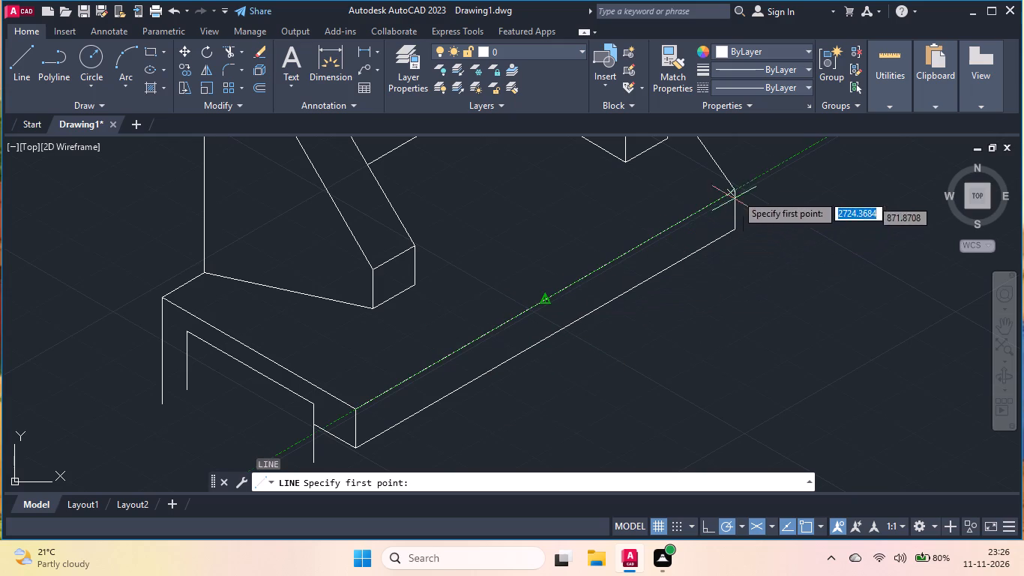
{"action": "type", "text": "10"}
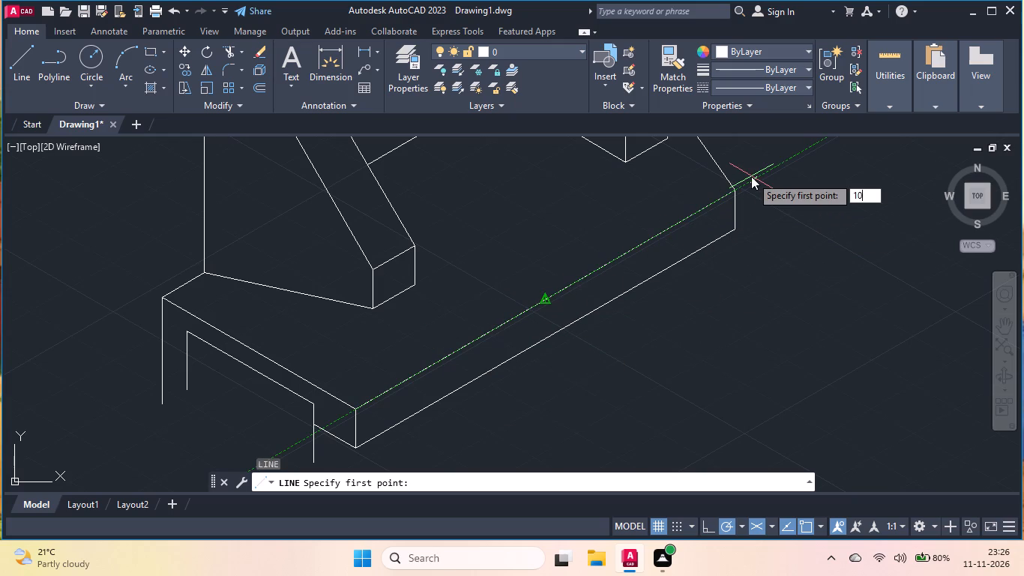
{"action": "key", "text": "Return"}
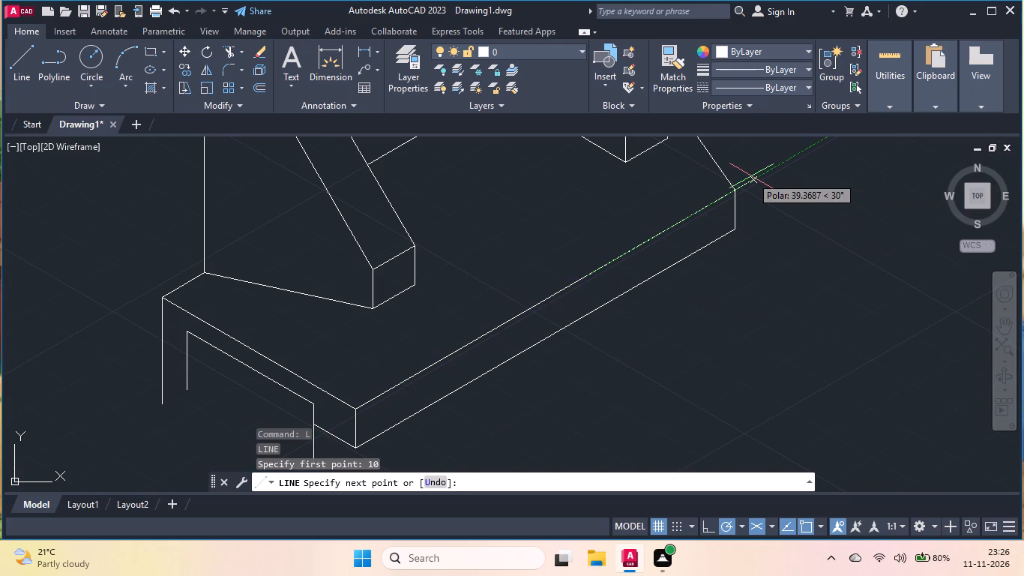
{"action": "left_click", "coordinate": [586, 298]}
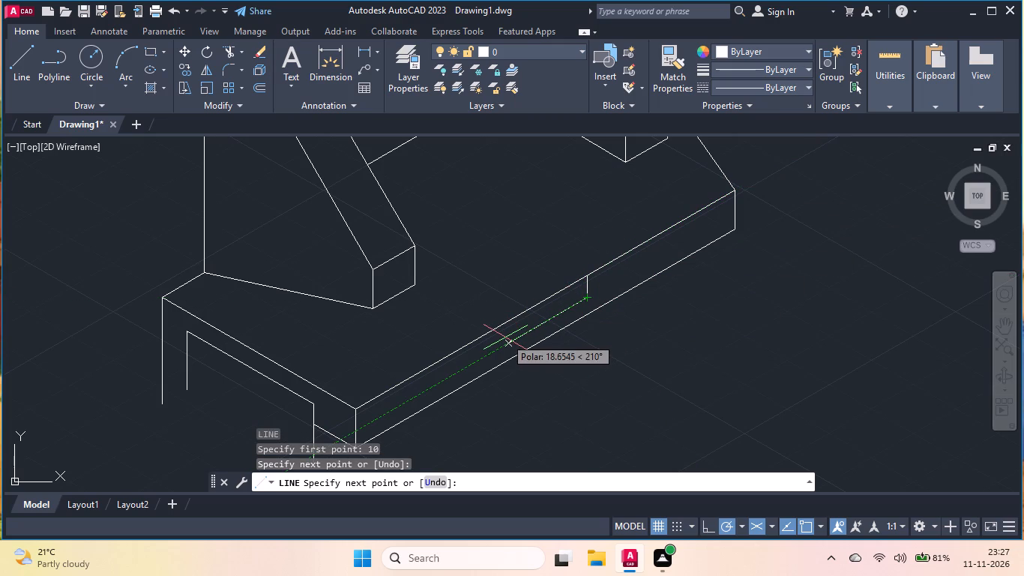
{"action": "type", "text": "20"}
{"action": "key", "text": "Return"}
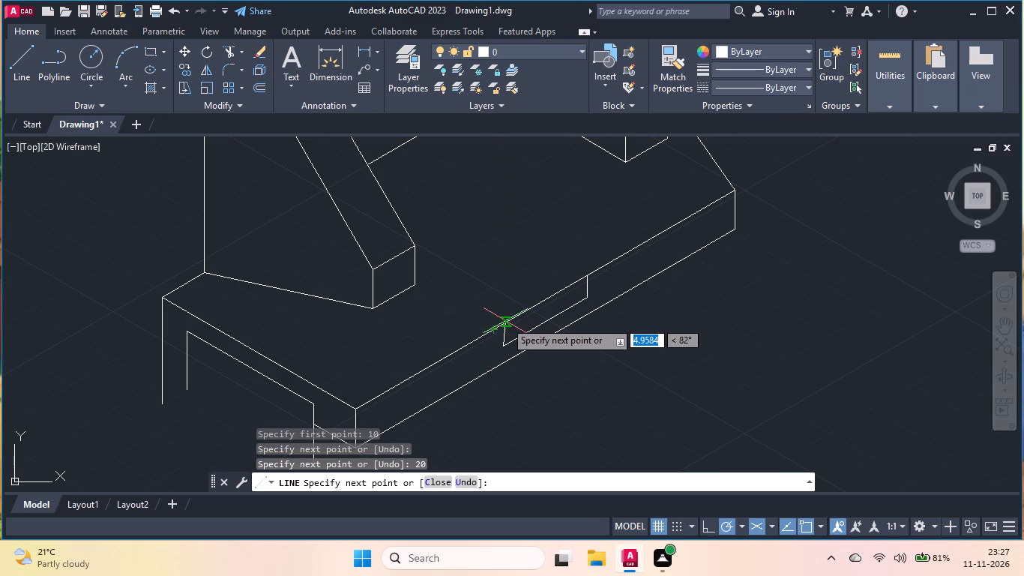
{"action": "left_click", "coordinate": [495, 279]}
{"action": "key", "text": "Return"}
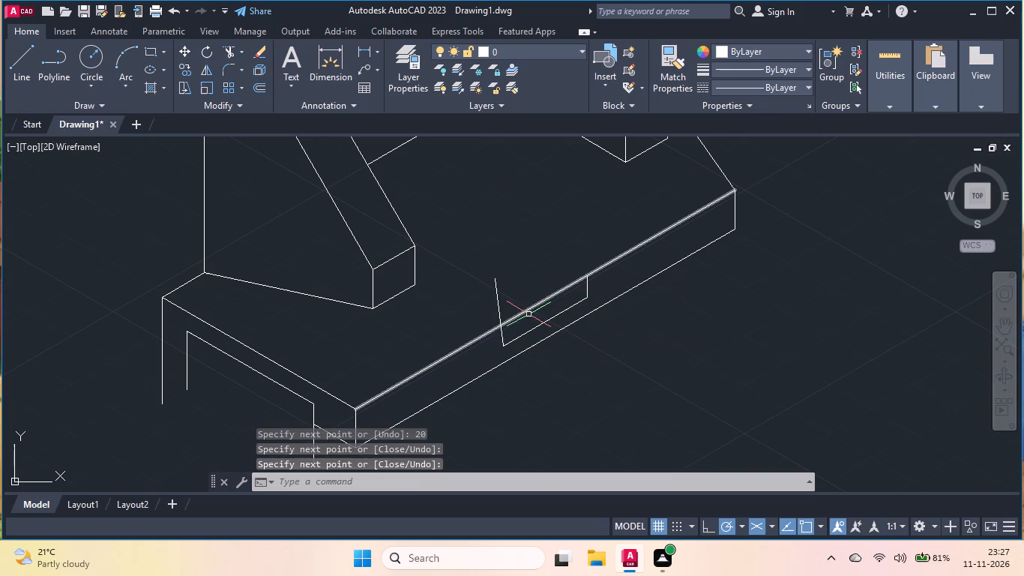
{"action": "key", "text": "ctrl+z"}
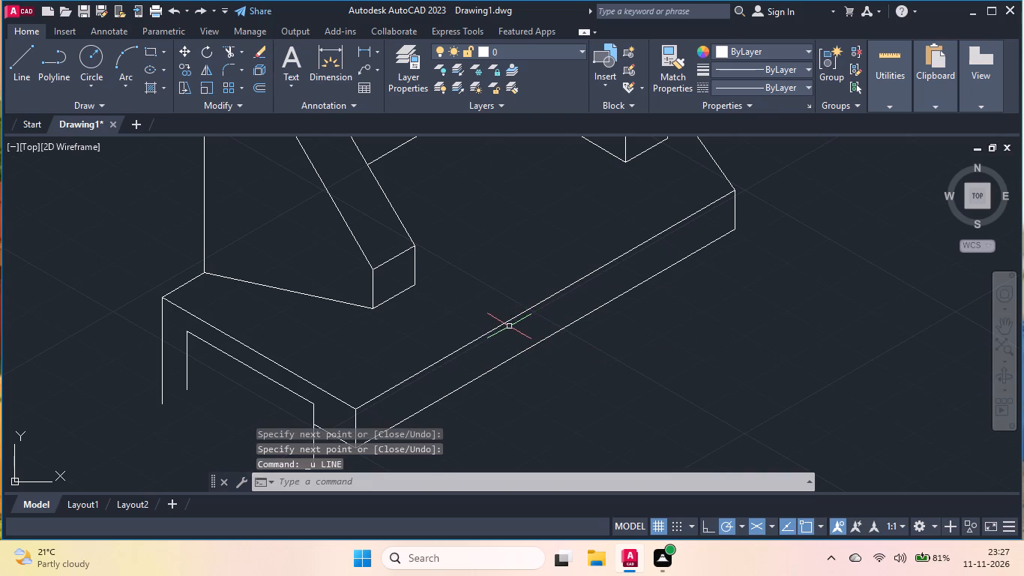
Draw a notch outline from 10 units beyond the long edge's midpoint: about 4 units down, 20 units parallel, and vertically up past the edge.
{"action": "key", "text": "l"}
{"action": "key", "text": "Return"}
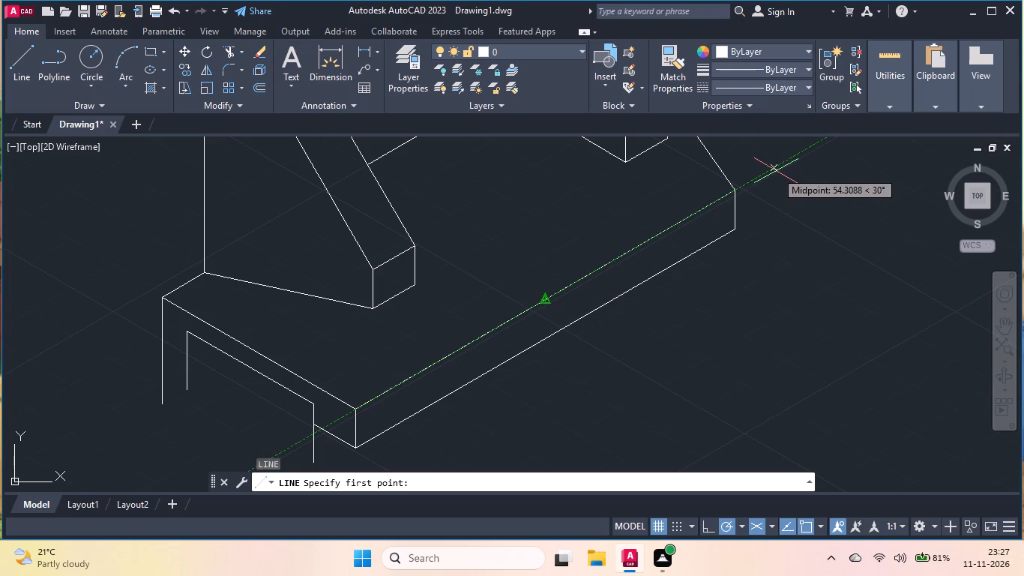
{"action": "type", "text": "10"}
{"action": "key", "text": "Return"}
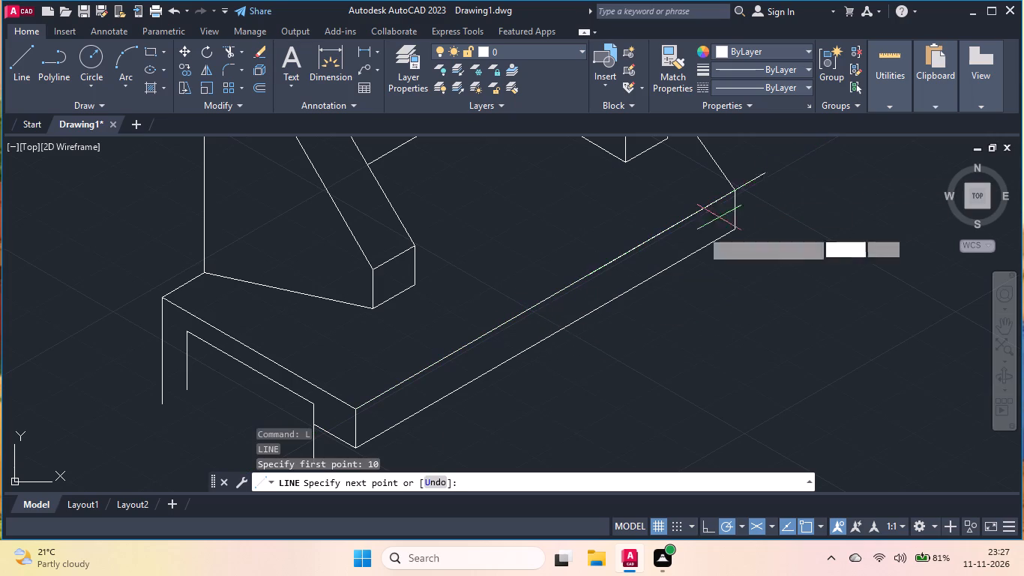
{"action": "left_click", "coordinate": [585, 295]}
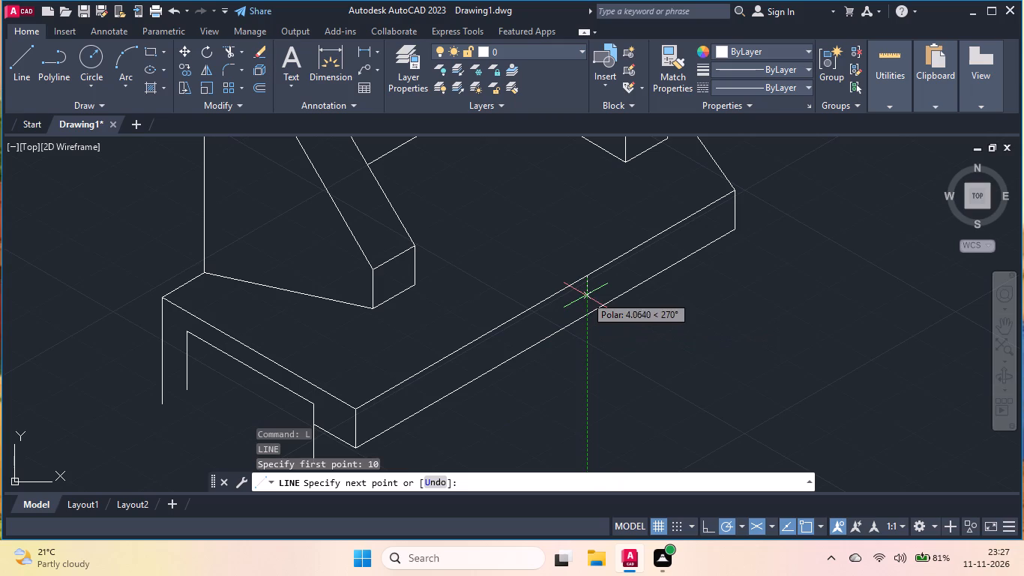
{"action": "type", "text": "20"}
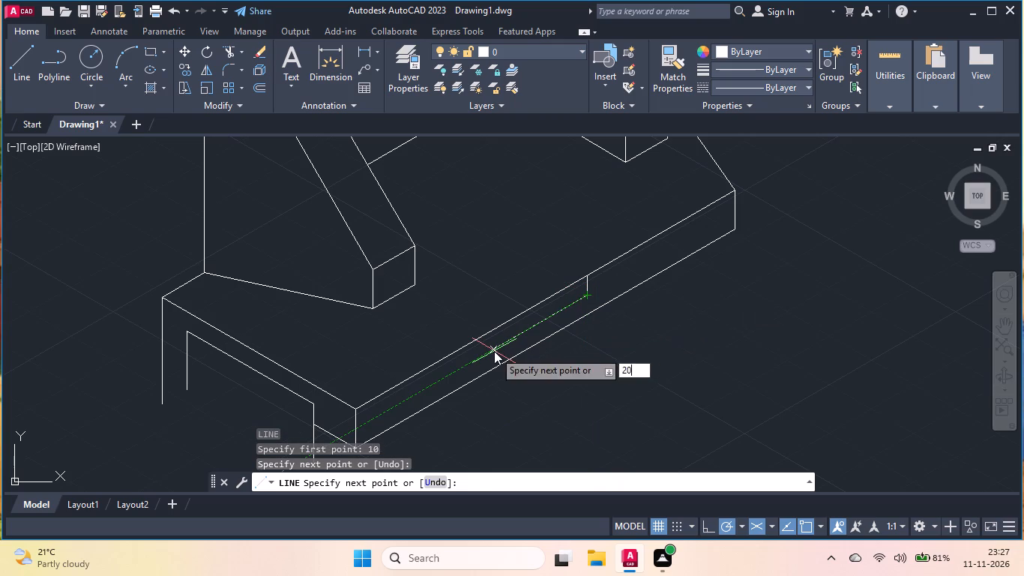
{"action": "key", "text": "Return"}
{"action": "left_click", "coordinate": [501, 270]}
{"action": "key", "text": "Return"}
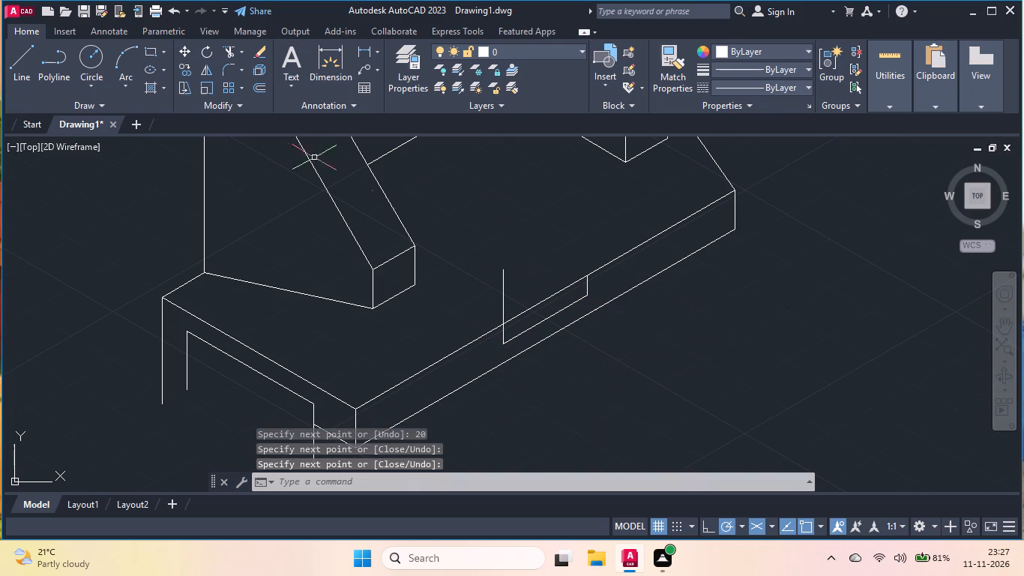
Trim the notch's vertical line above the long edge and the edge segment spanning the notch opening.
{"action": "left_click", "coordinate": [227, 45]}
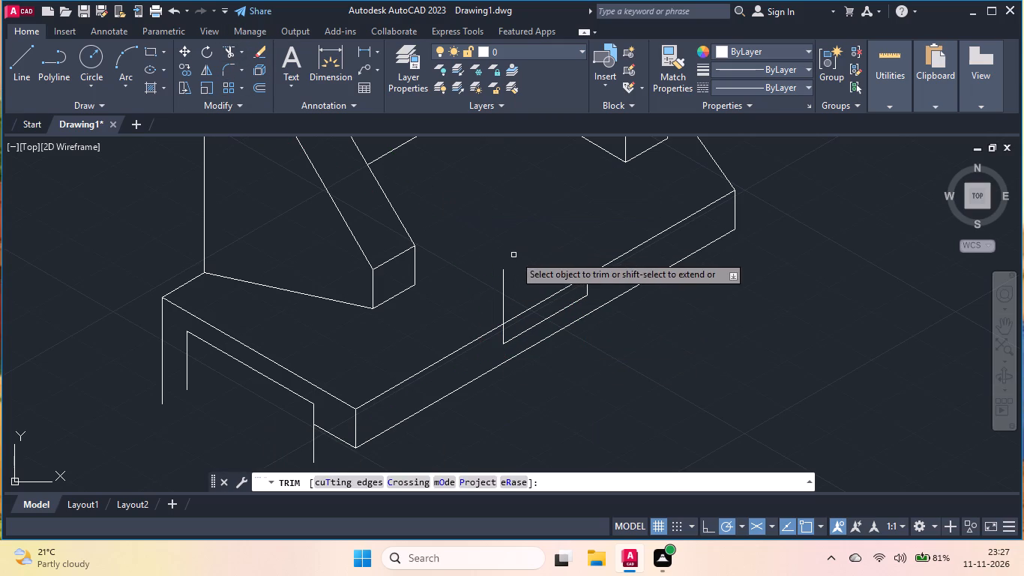
{"action": "left_click", "coordinate": [502, 287]}
{"action": "left_click", "coordinate": [526, 310]}
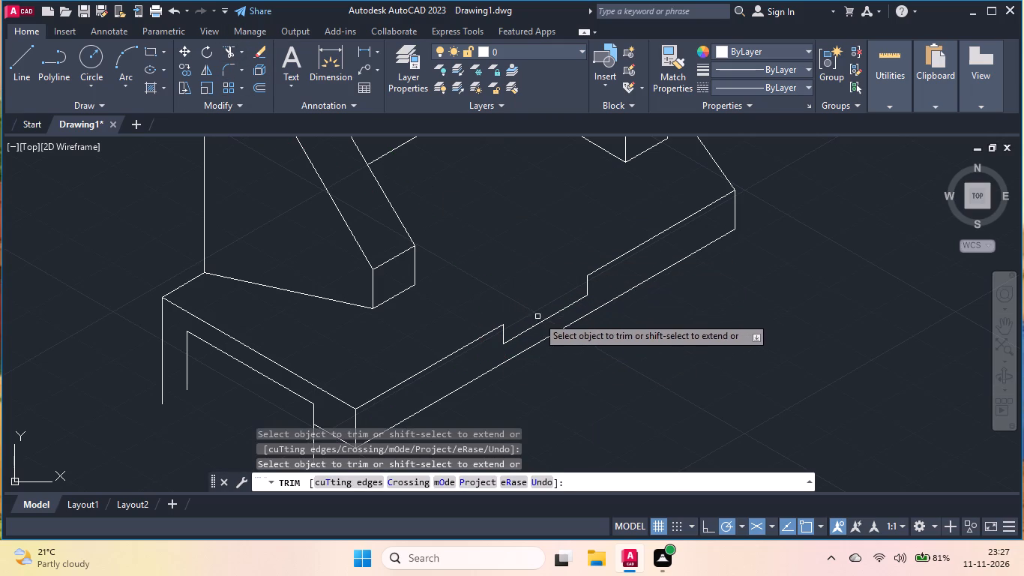
{"action": "key", "text": "Return"}
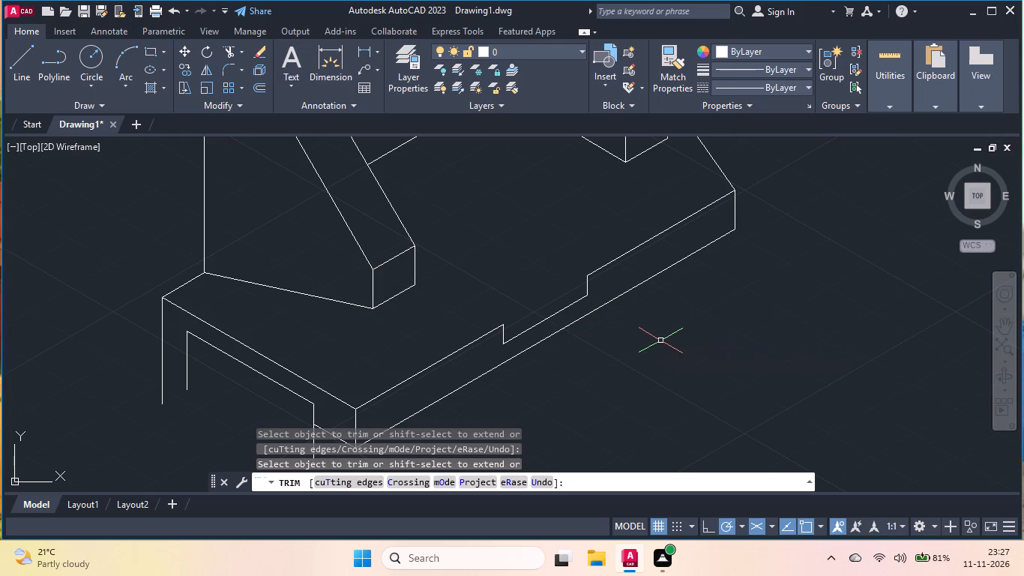
Draw a 20-unit line at 120° from the notch's near upper corner across the base's top face.
{"action": "key", "text": "l"}
{"action": "key", "text": "Return"}
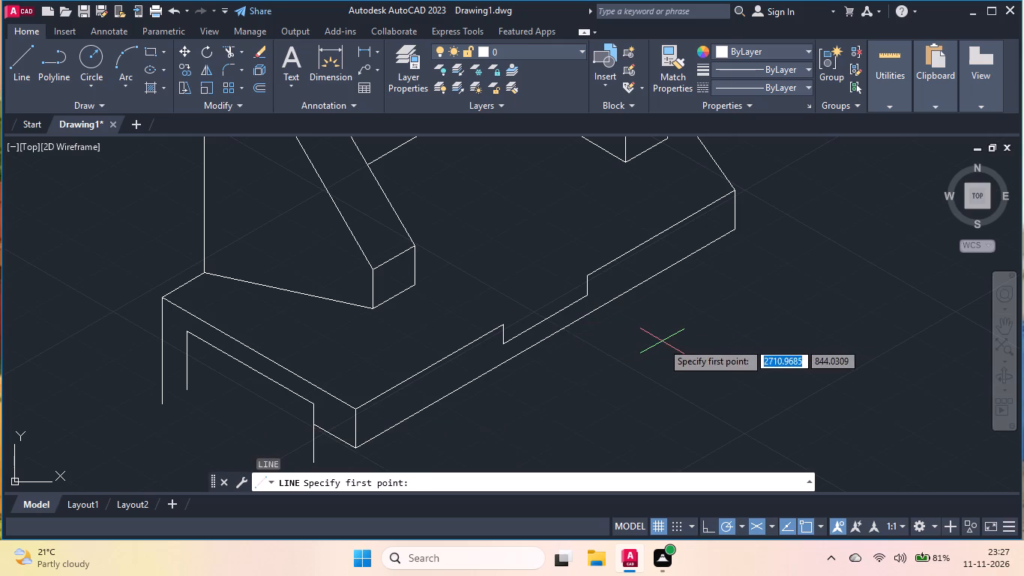
{"action": "left_click", "coordinate": [502, 322]}
{"action": "scroll", "coordinate": [635, 424], "scroll_direction": "down", "scroll_amount": 1}
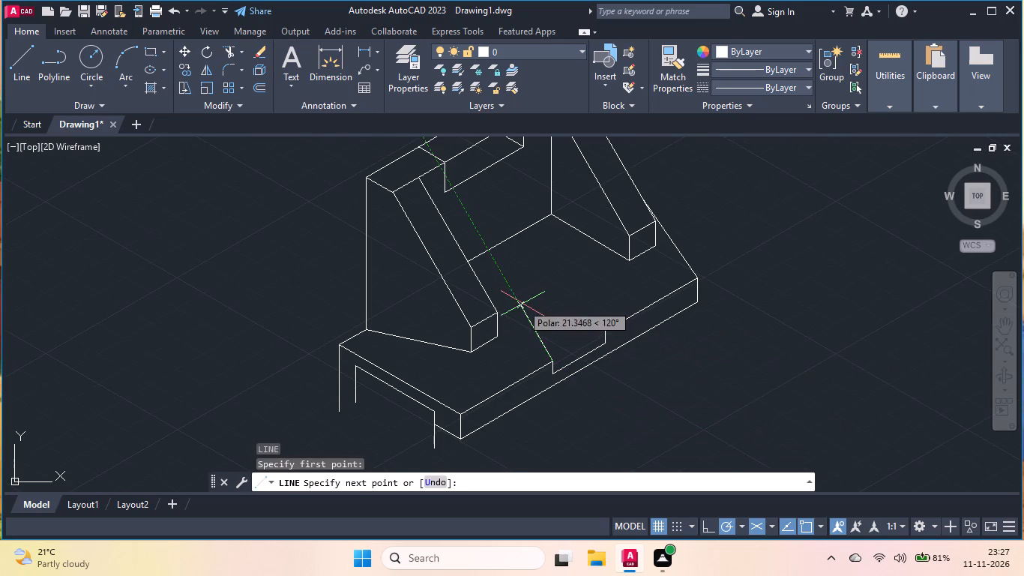
{"action": "scroll", "coordinate": [518, 302], "scroll_direction": "up", "scroll_amount": 1}
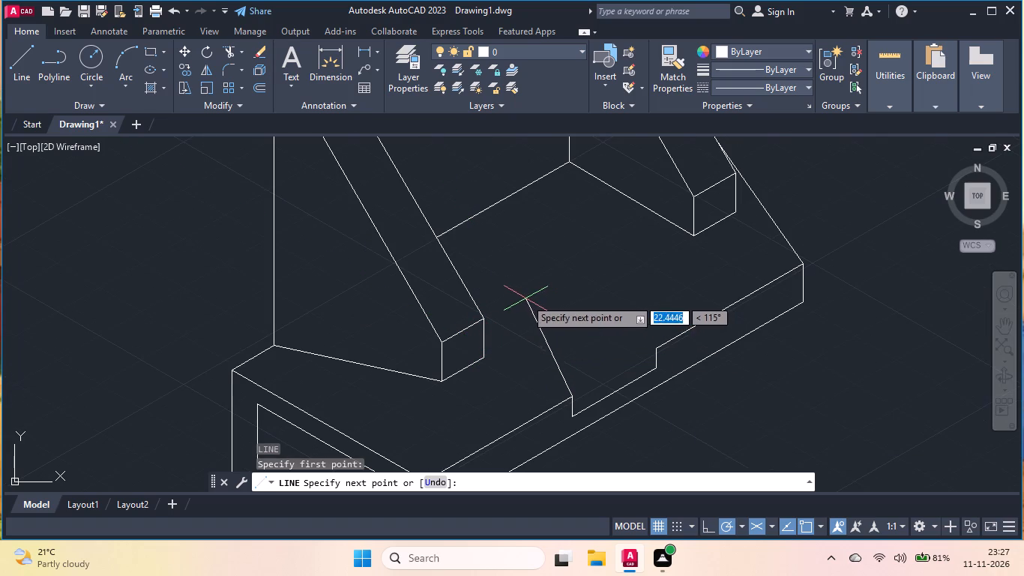
{"action": "scroll", "coordinate": [515, 292], "scroll_direction": "up", "scroll_amount": 2}
{"action": "scroll", "coordinate": [506, 295], "scroll_direction": "down", "scroll_amount": 1}
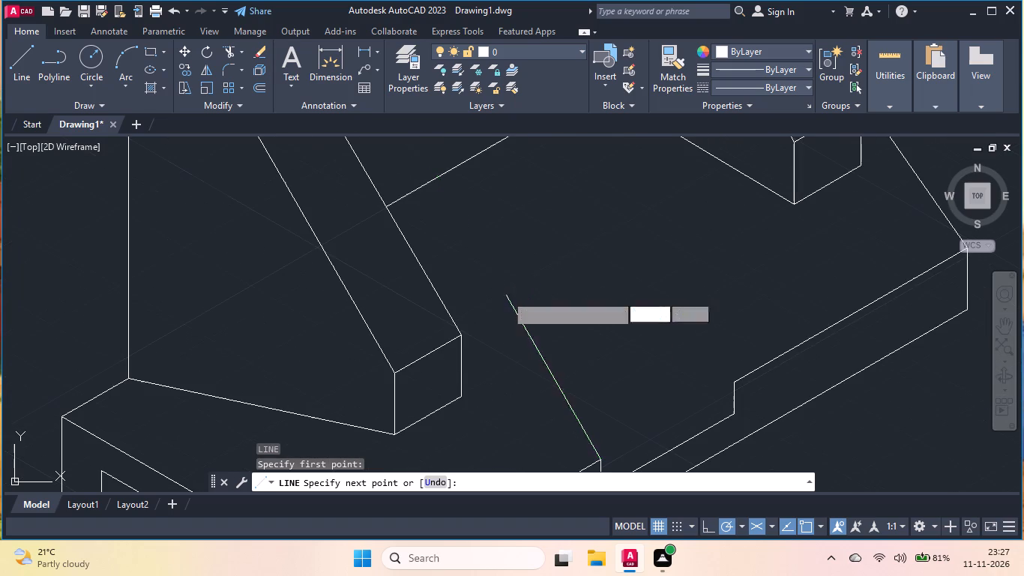
{"action": "type", "text": "20"}
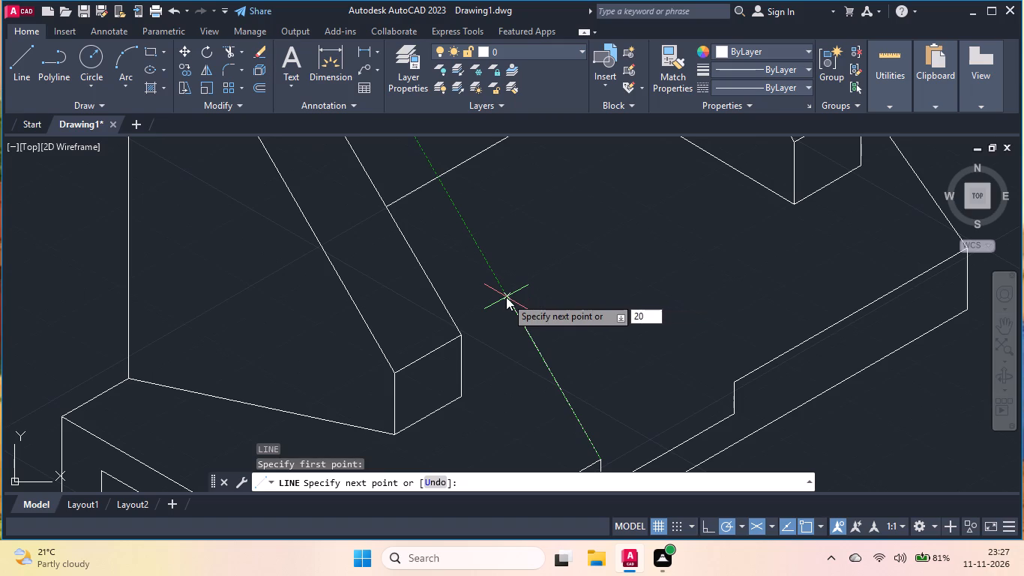
{"action": "key", "text": "Return"}
{"action": "key", "text": "Return"}
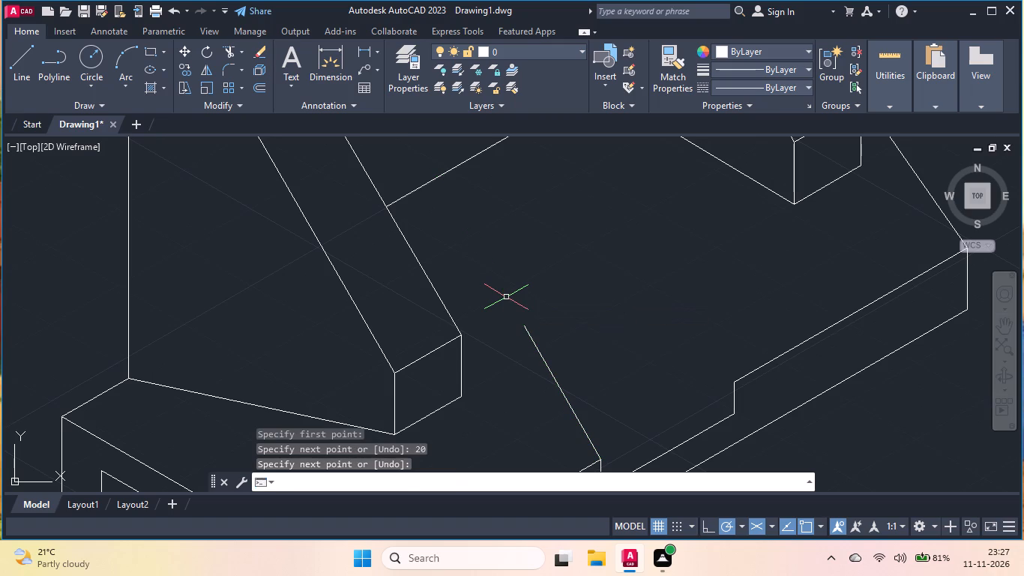
Draw a 20-unit line at 120° from the notch's far upper corner across the base's top face.
{"action": "key", "text": "Return"}
{"action": "left_click", "coordinate": [734, 379]}
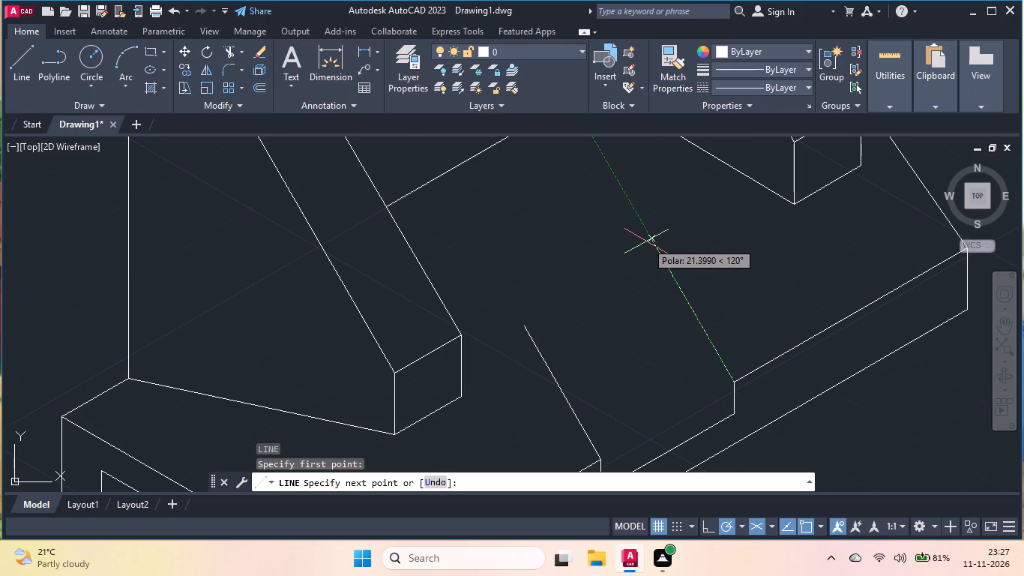
{"action": "type", "text": "20"}
{"action": "key", "text": "Return"}
{"action": "key", "text": "Return"}
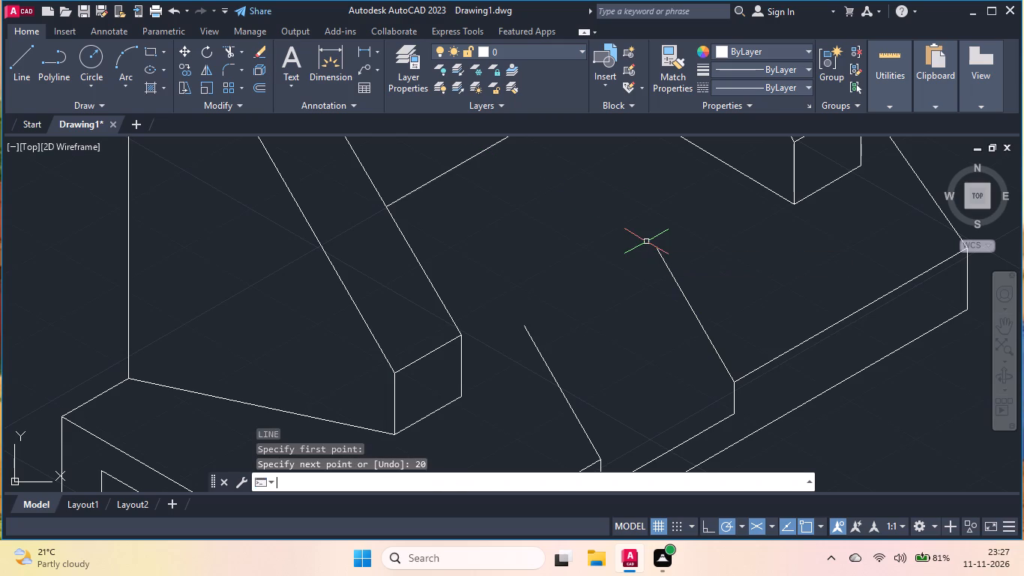
Draw a three-point arc rounding off the inner ends of the two 20-unit lines, and trim its overlap beside the far line.
{"action": "left_click", "coordinate": [128, 46]}
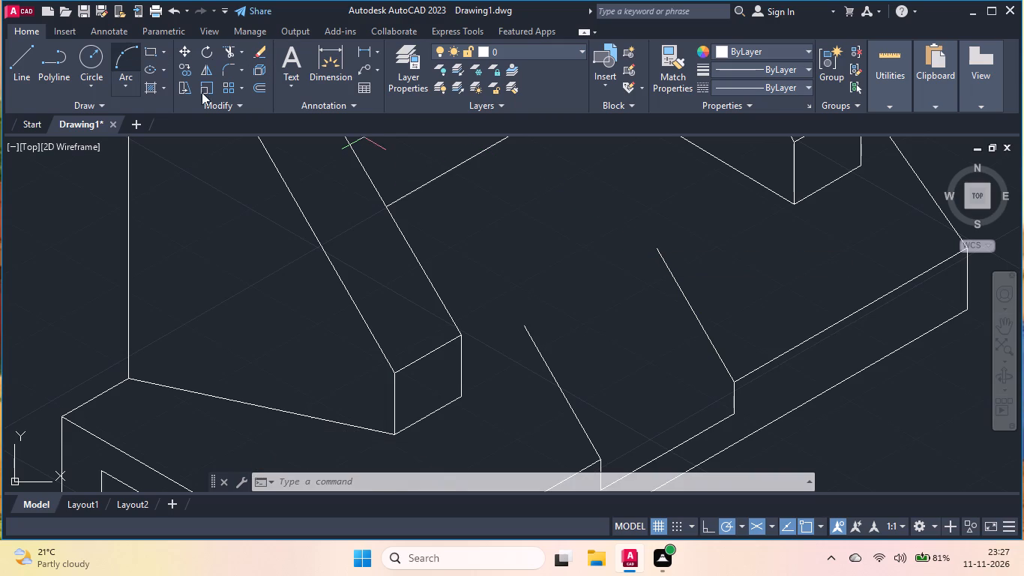
{"action": "left_click", "coordinate": [528, 325]}
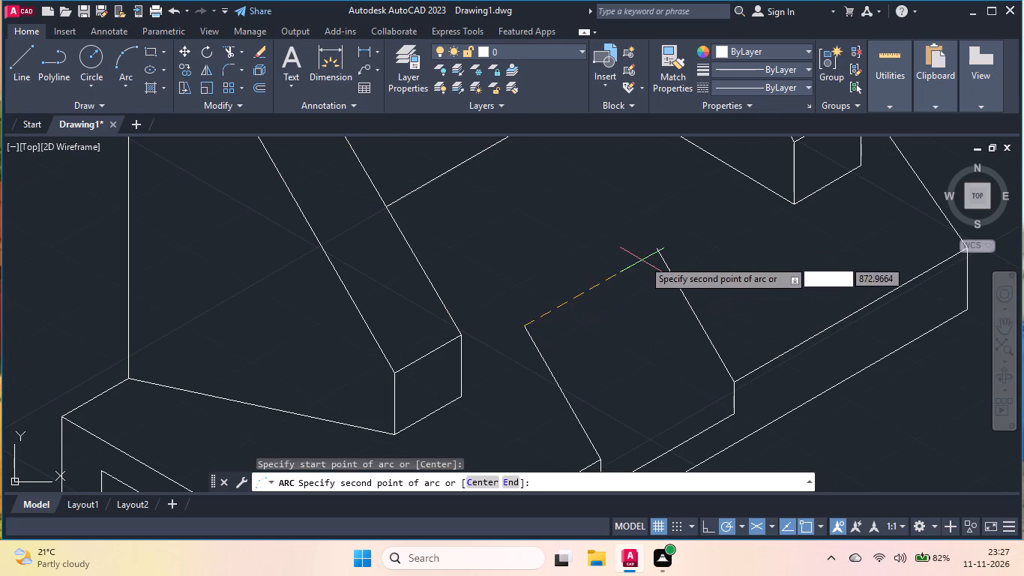
{"action": "left_click", "coordinate": [657, 245]}
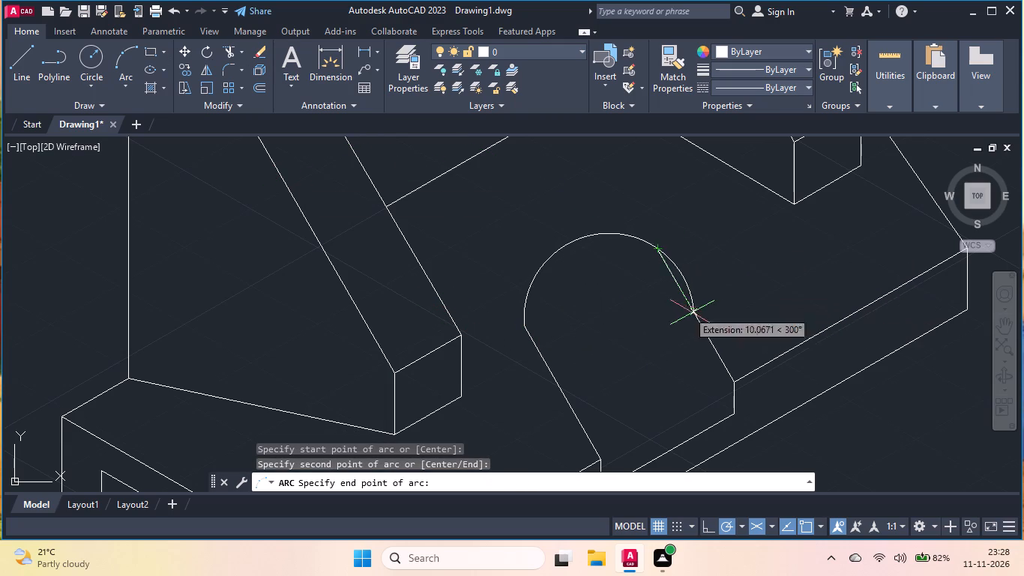
{"action": "double_click", "coordinate": [684, 286]}
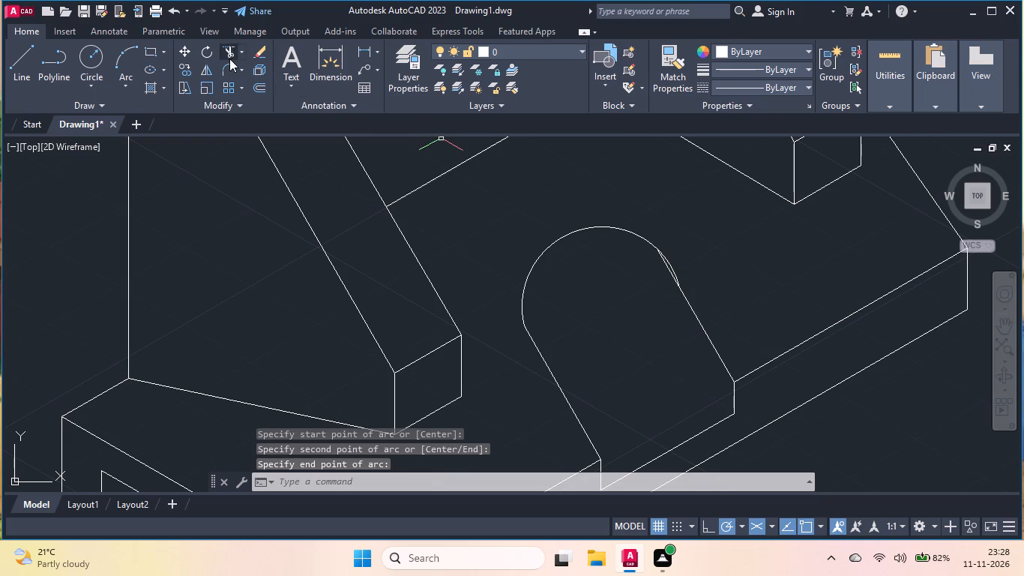
{"action": "left_click", "coordinate": [228, 52]}
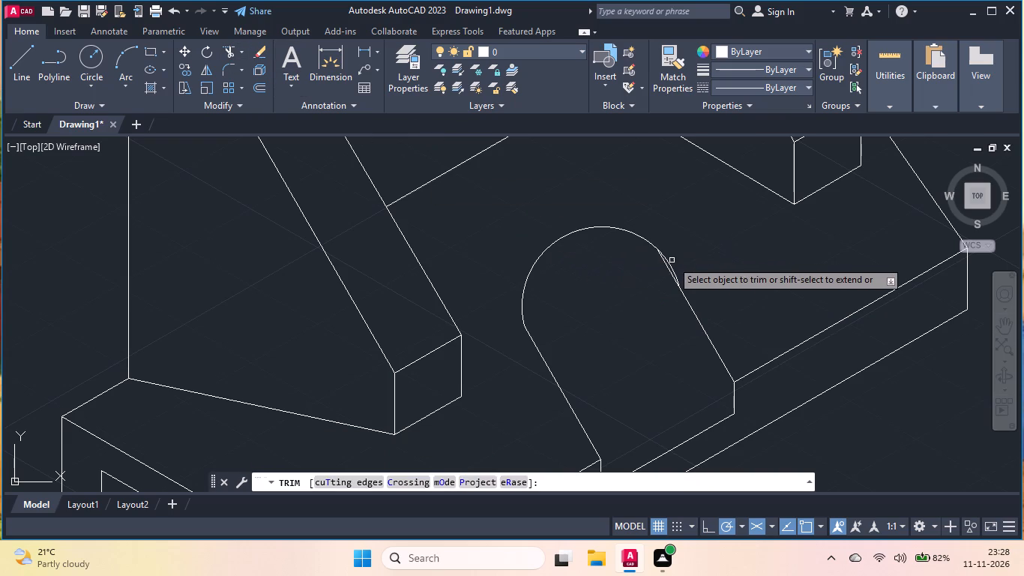
{"action": "left_click", "coordinate": [669, 262]}
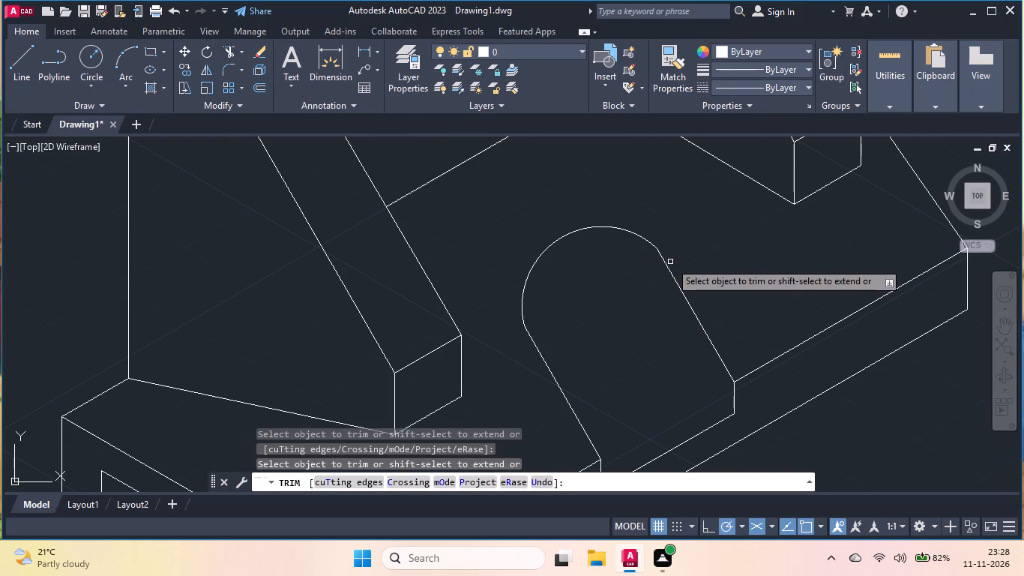
Draw a line about 18 units long at 120° from the notch's far lower corner.
{"action": "left_click", "coordinate": [21, 66]}
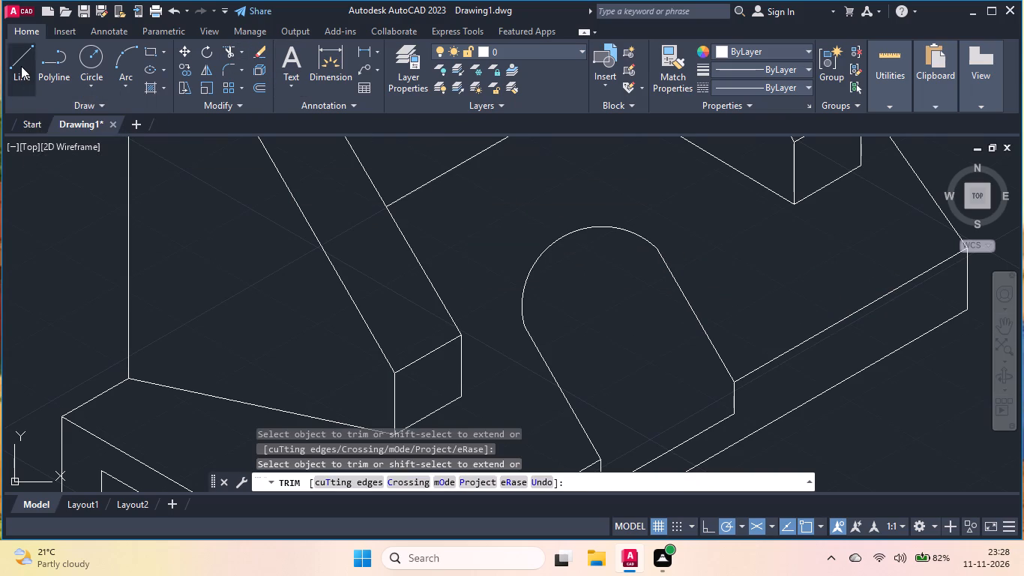
{"action": "left_click", "coordinate": [736, 413]}
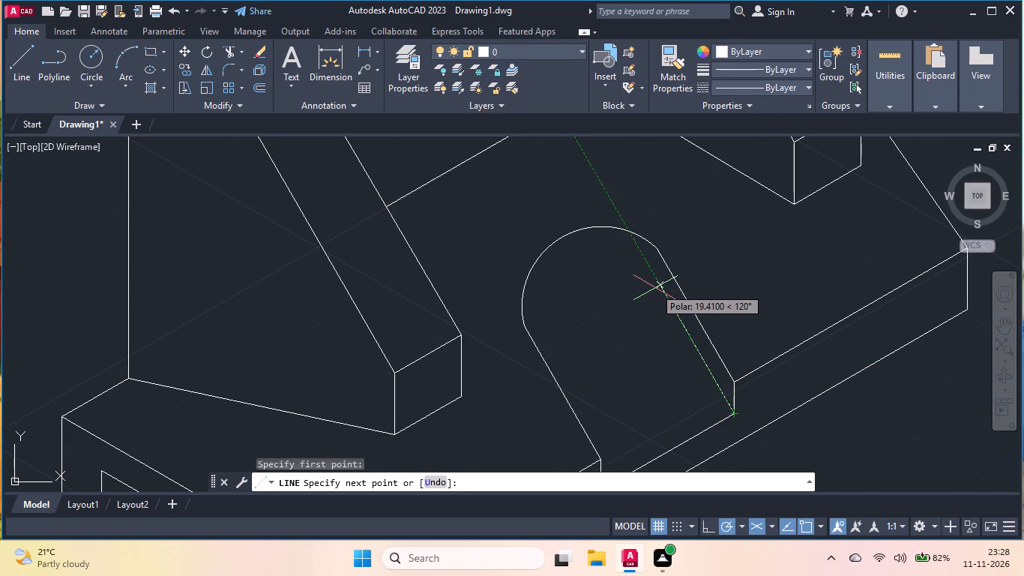
{"action": "left_click", "coordinate": [660, 294]}
Draw an arc from the lower line's inner end to the slot's near side line, and trim the part beyond that line.
{"action": "left_click", "coordinate": [132, 55]}
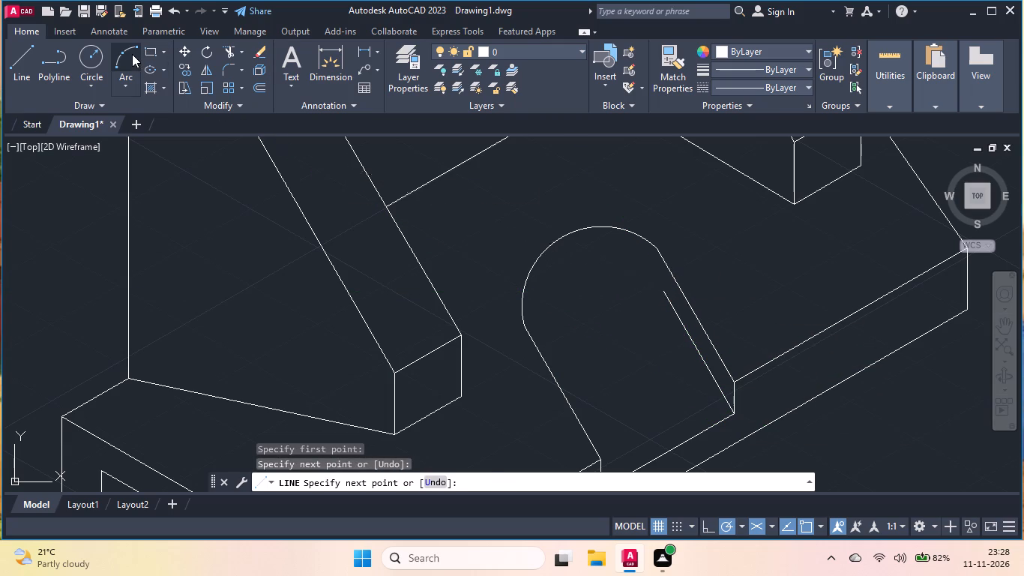
{"action": "left_click", "coordinate": [660, 292]}
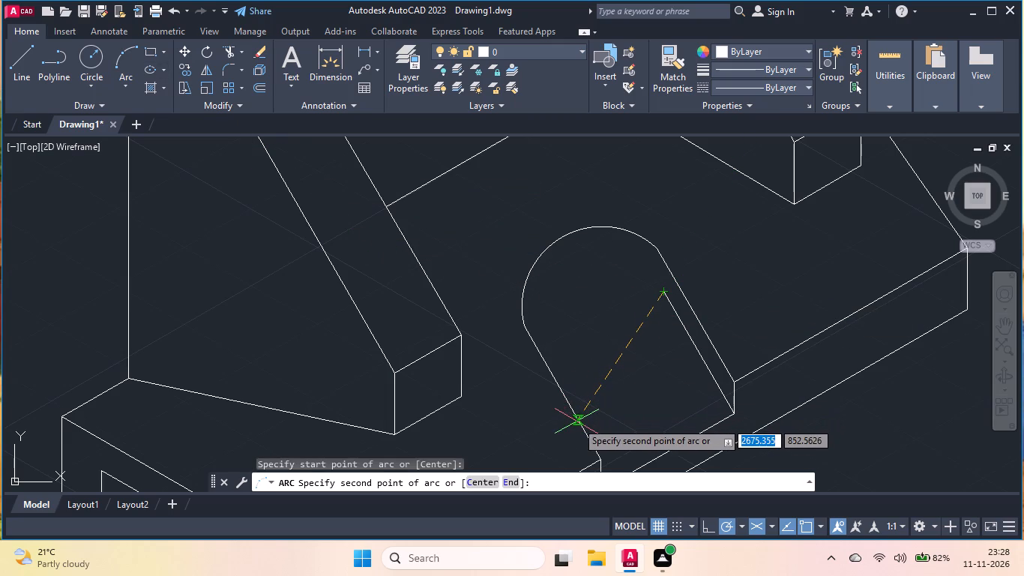
{"action": "double_click", "coordinate": [576, 421]}
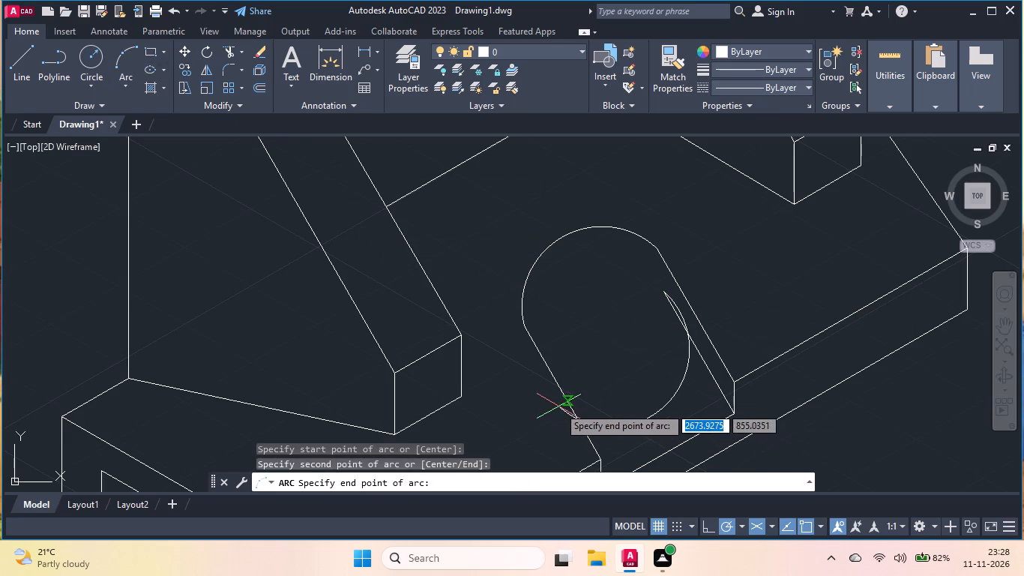
{"action": "left_click", "coordinate": [554, 422]}
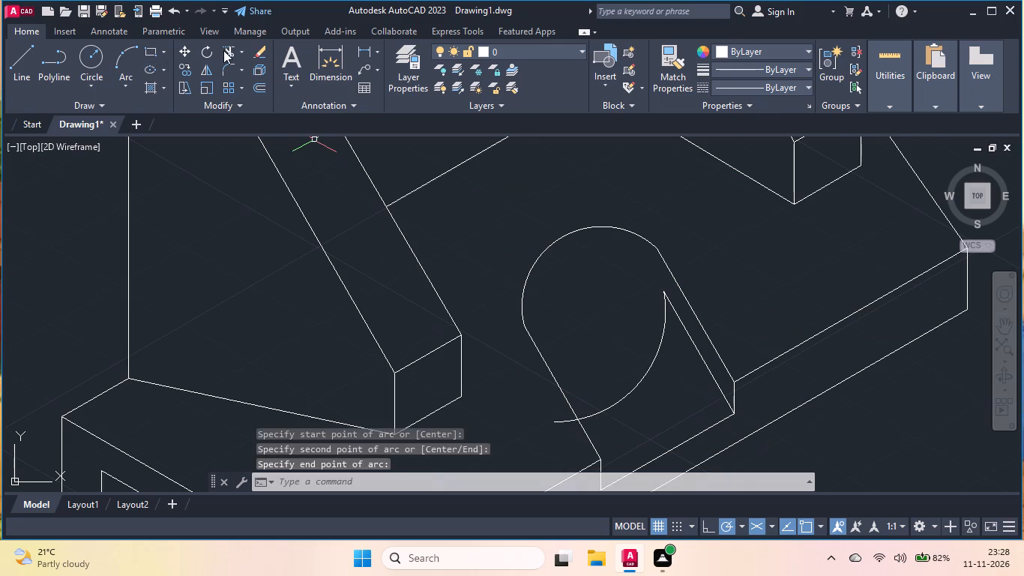
{"action": "left_click", "coordinate": [223, 54]}
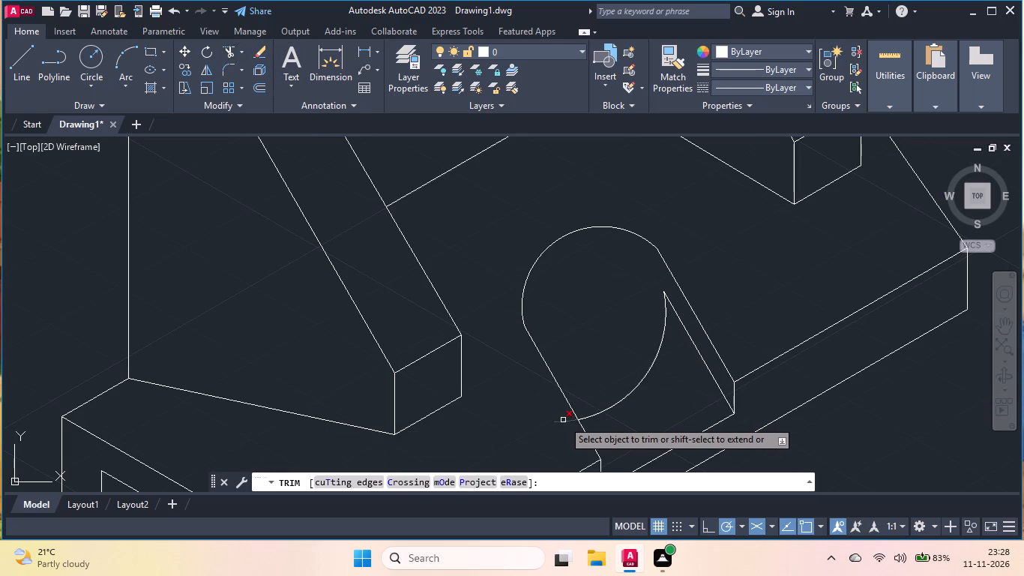
{"action": "left_click", "coordinate": [563, 420]}
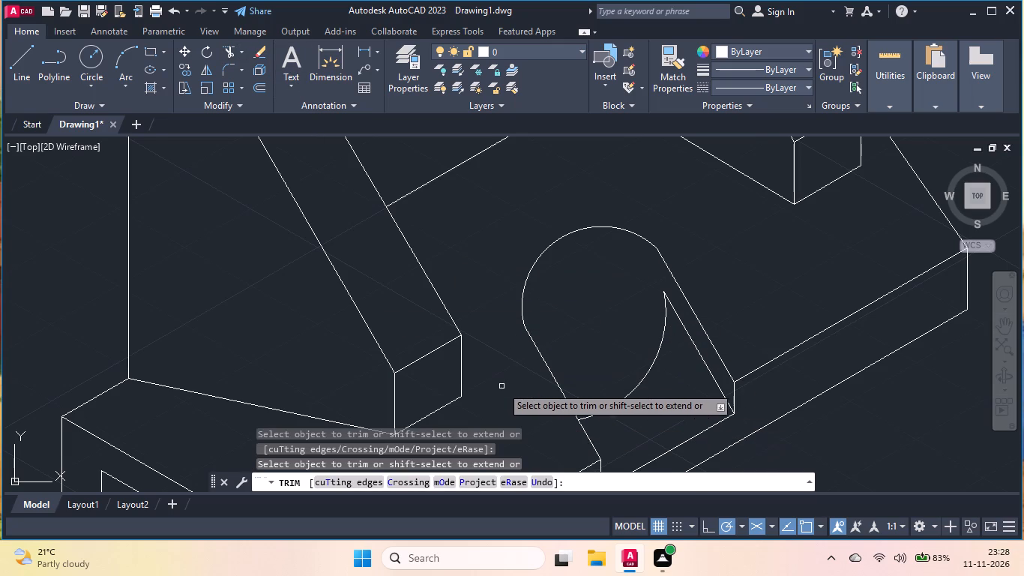
Draw a second arc inside the slot from the lower arc to the near side line, and trim the part beyond that line.
{"action": "left_click", "coordinate": [129, 48]}
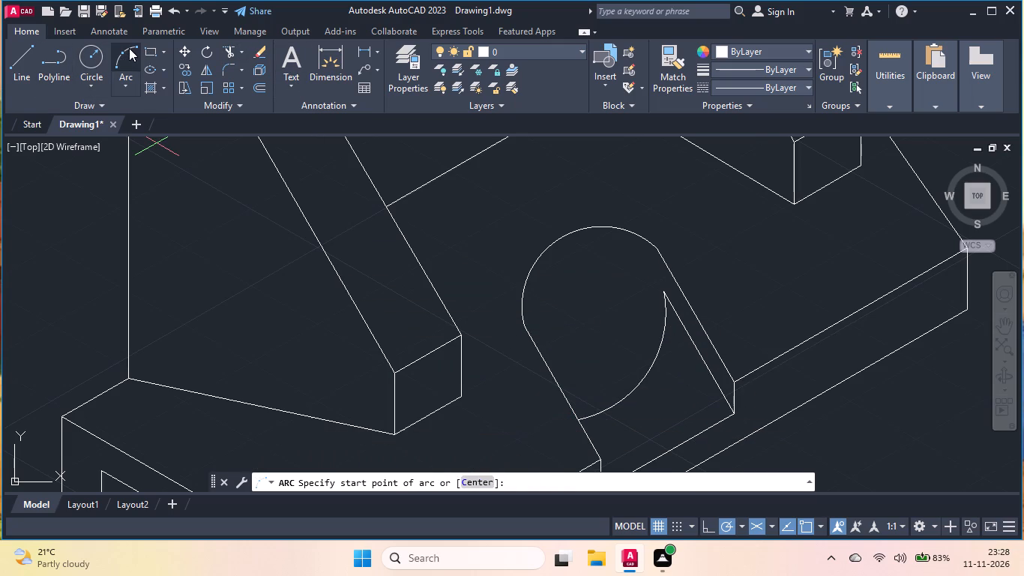
{"action": "left_click", "coordinate": [656, 355]}
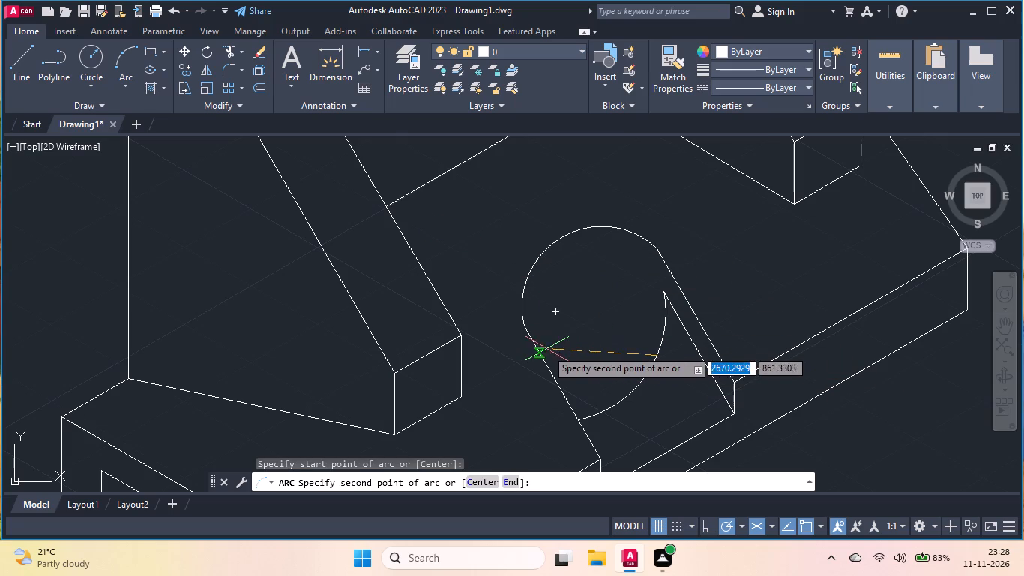
{"action": "left_click", "coordinate": [539, 353]}
{"action": "left_click", "coordinate": [523, 361]}
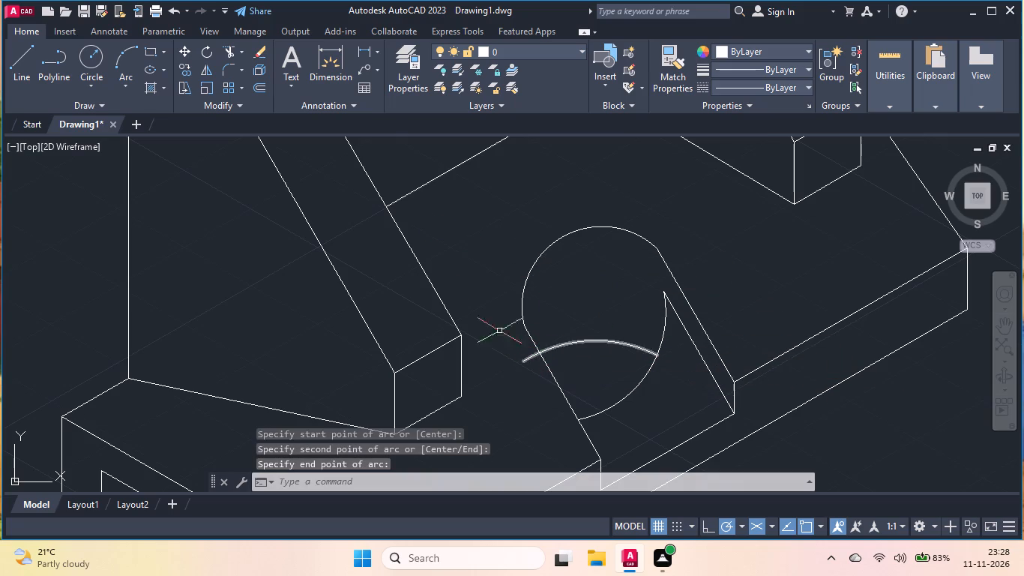
{"action": "left_click", "coordinate": [226, 47]}
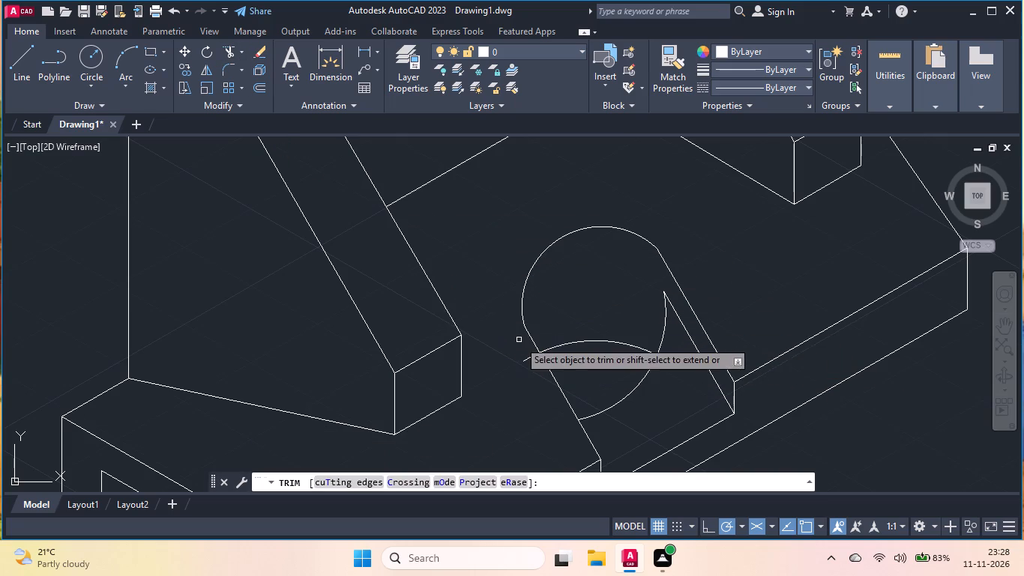
{"action": "left_click", "coordinate": [531, 357]}
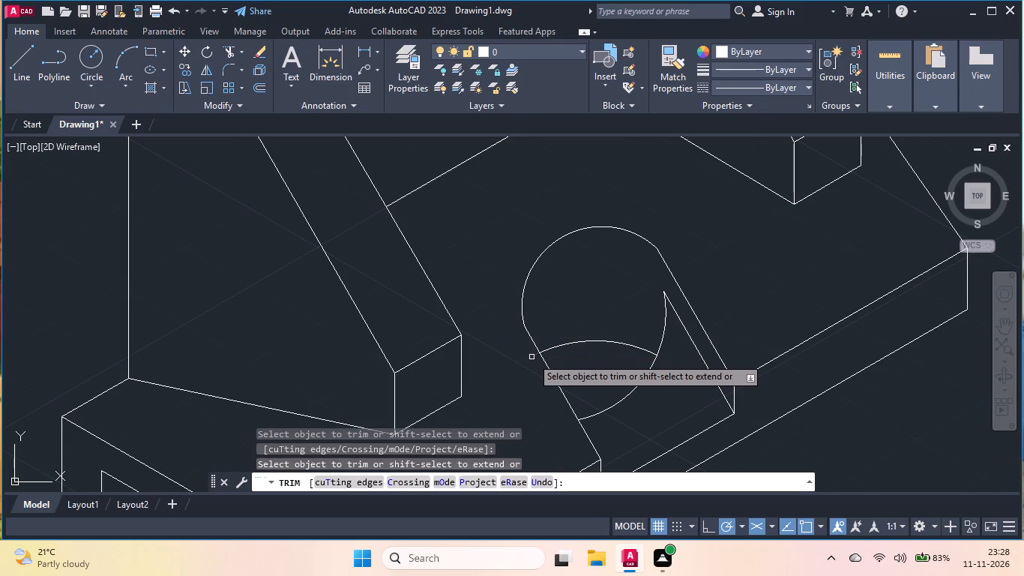
Draw short vertical lines down from the bottom corners at both ends of the base's long front edge, the far one about 10 units long.
{"action": "scroll", "coordinate": [508, 313], "scroll_direction": "down", "scroll_amount": 4}
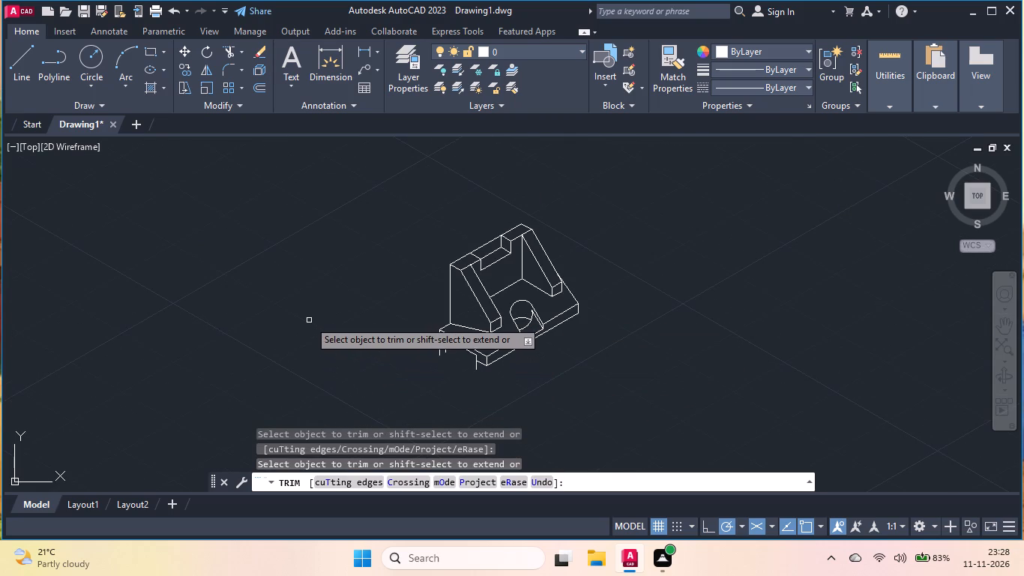
{"action": "key", "text": "Return"}
{"action": "key", "text": "l"}
{"action": "key", "text": "Return"}
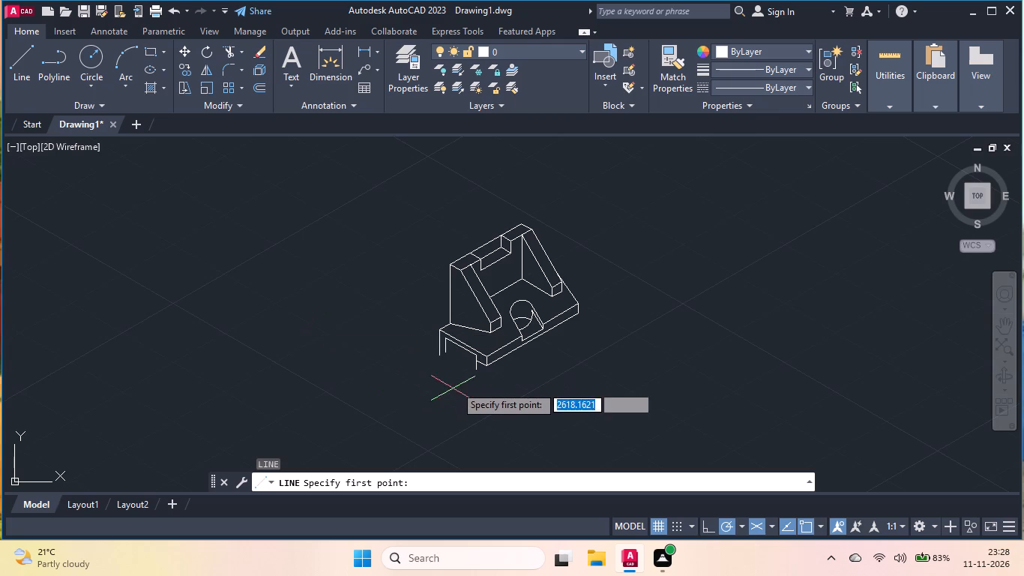
{"action": "scroll", "coordinate": [462, 369], "scroll_direction": "up", "scroll_amount": 3}
{"action": "left_click", "coordinate": [549, 360]}
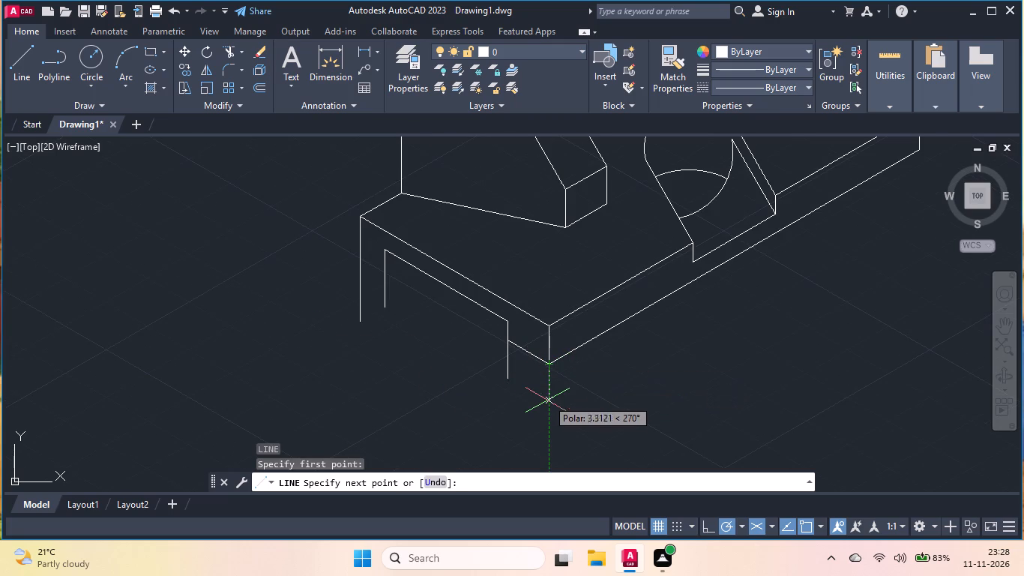
{"action": "left_click", "coordinate": [547, 403]}
{"action": "key", "text": "space"}
{"action": "key", "text": "space"}
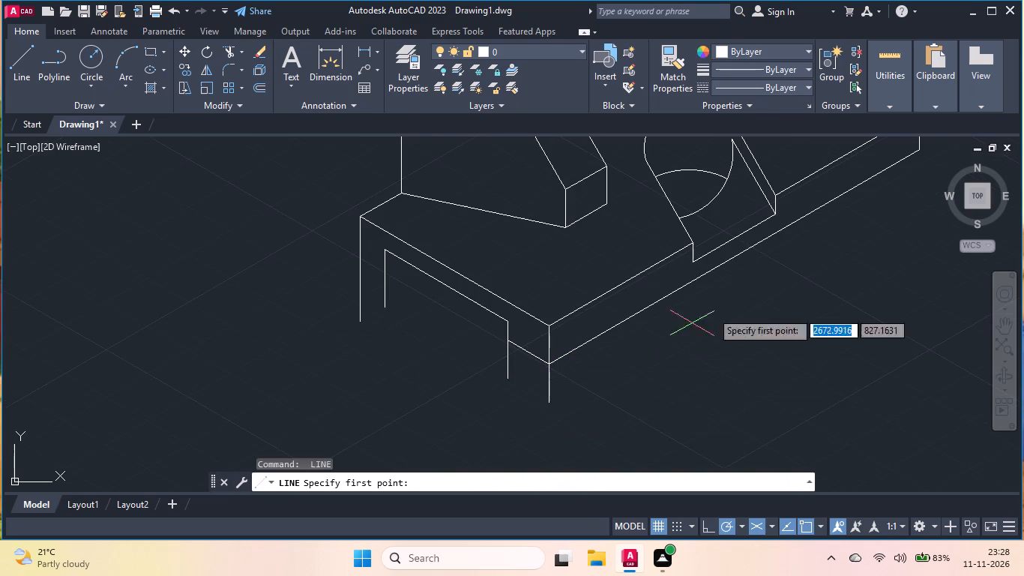
{"action": "left_click", "coordinate": [920, 153]}
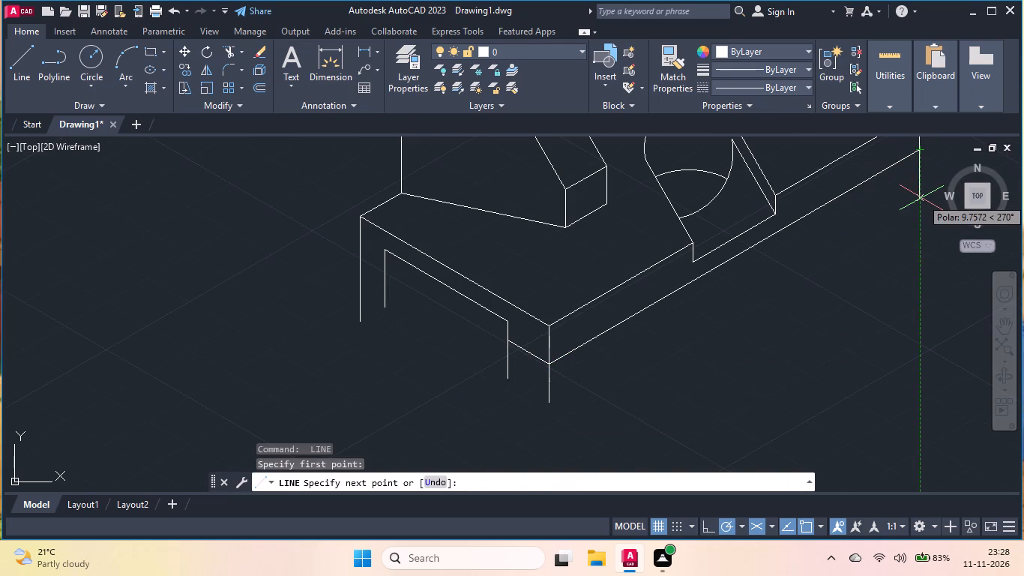
{"action": "left_click", "coordinate": [921, 198]}
{"action": "key", "text": "space"}
Trim the upright's rear top edge segment spanning the notch opening.
{"action": "scroll", "coordinate": [744, 340], "scroll_direction": "down", "scroll_amount": 3}
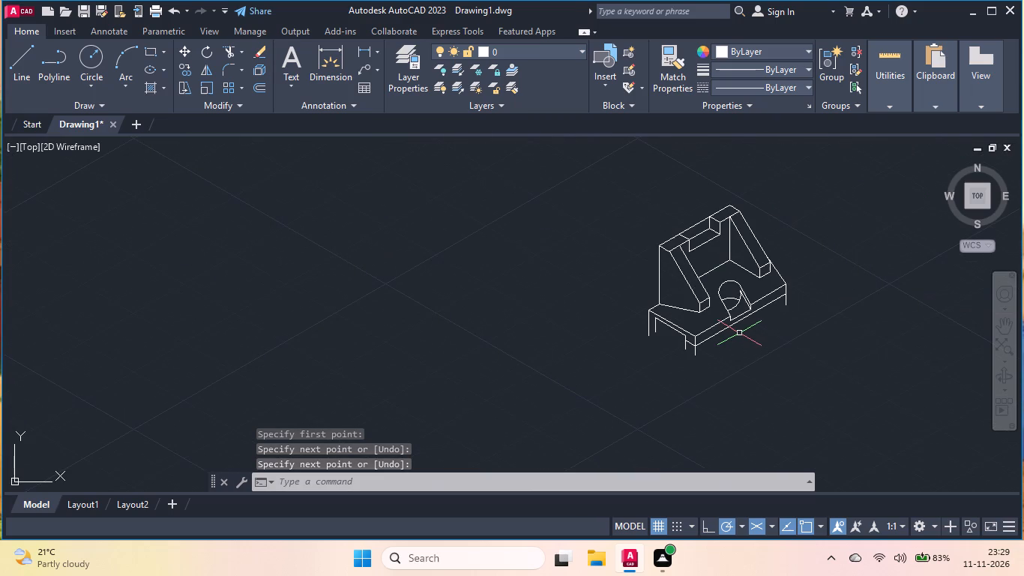
{"action": "scroll", "coordinate": [703, 211], "scroll_direction": "up", "scroll_amount": 2}
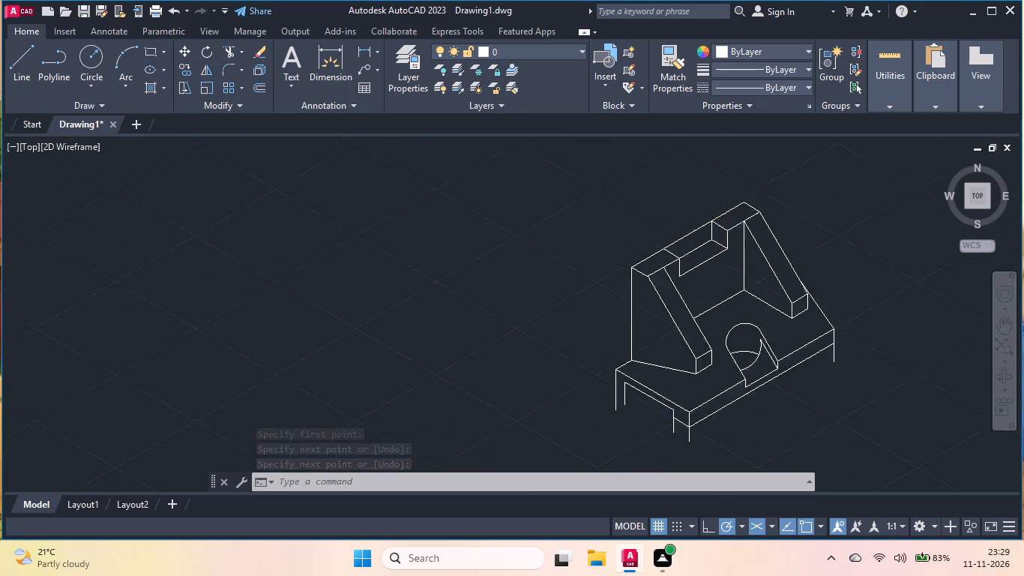
{"action": "scroll", "coordinate": [703, 211], "scroll_direction": "up", "scroll_amount": 2}
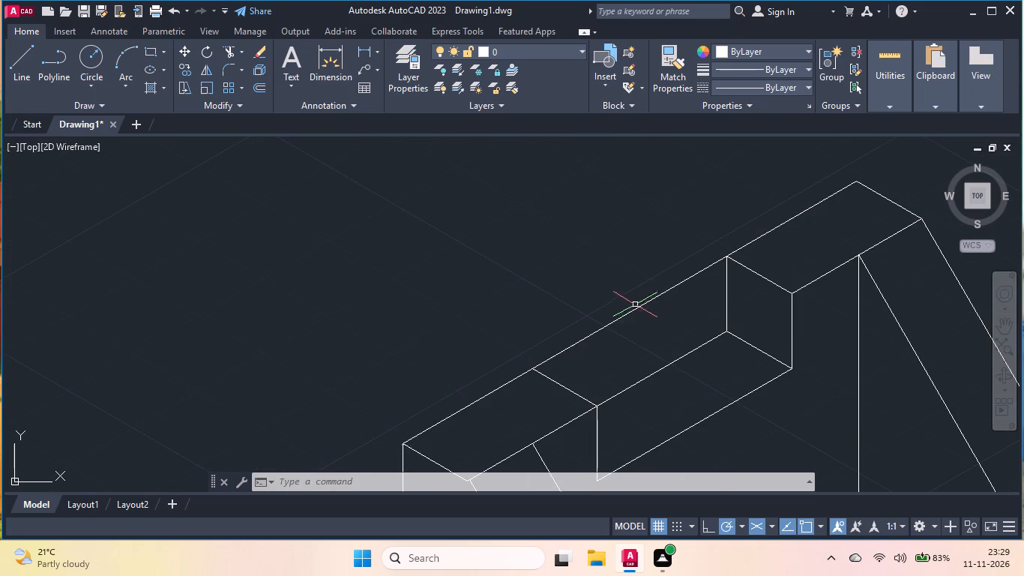
{"action": "type", "text": "tr"}
{"action": "key", "text": "Return"}
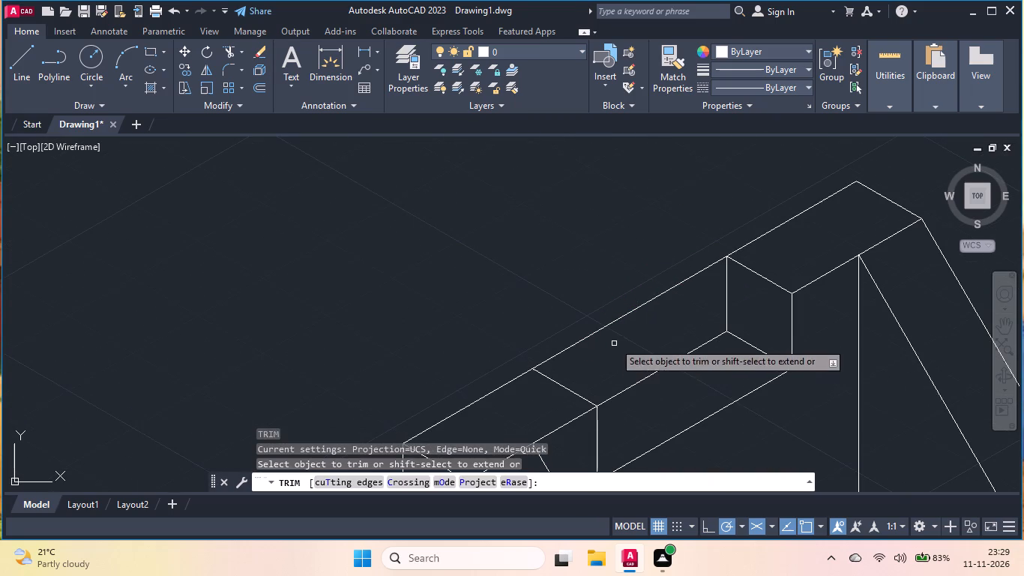
{"action": "left_click", "coordinate": [614, 323]}
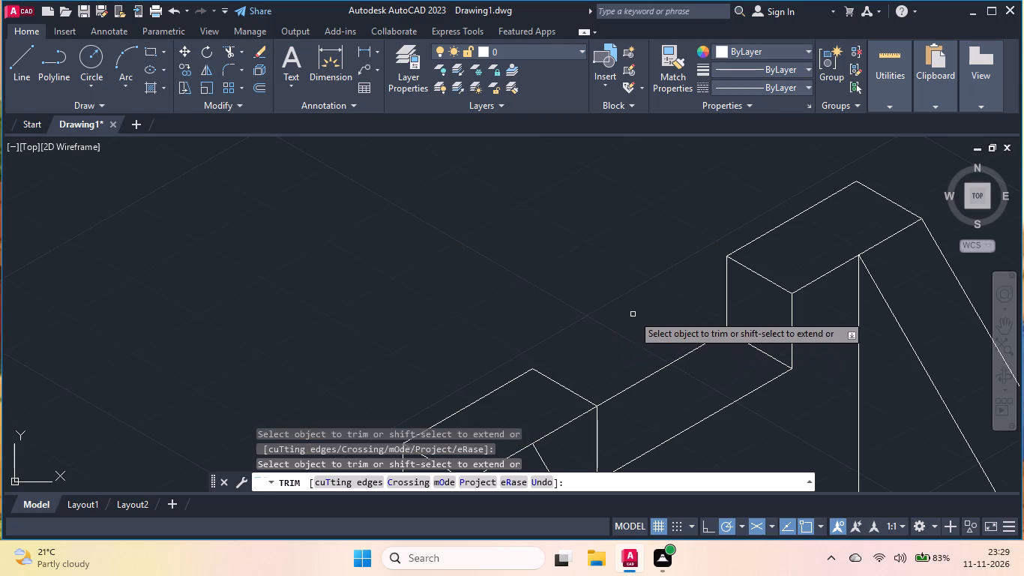
{"action": "key", "text": "Return"}
{"action": "scroll", "coordinate": [511, 308], "scroll_direction": "down", "scroll_amount": 3}
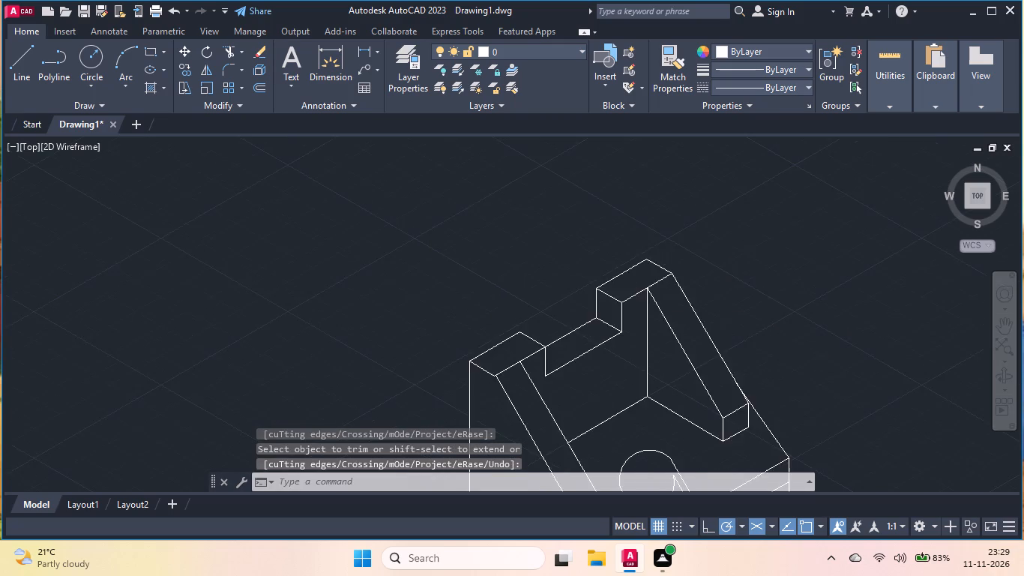
{"action": "scroll", "coordinate": [543, 313], "scroll_direction": "down", "scroll_amount": 2}
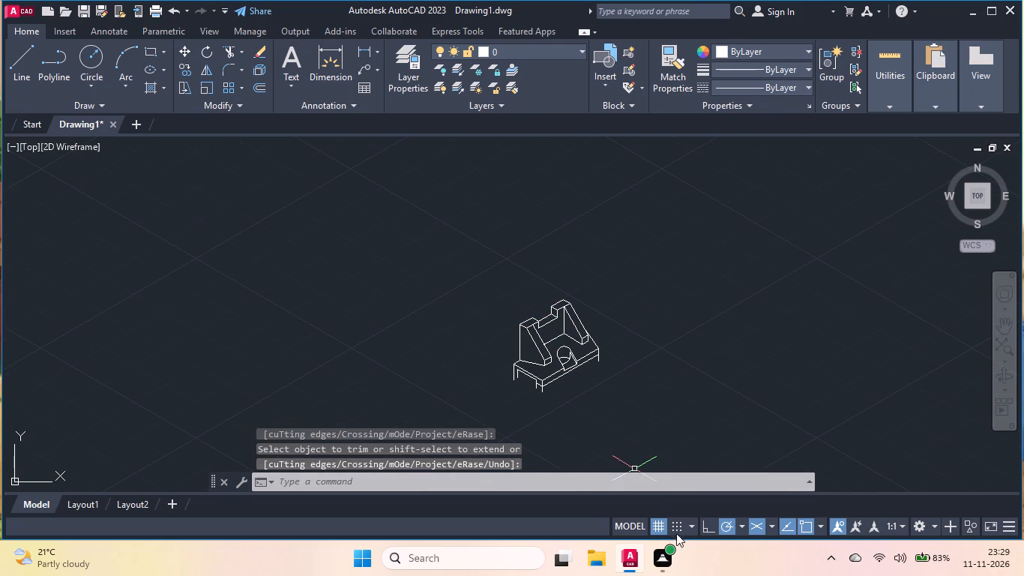
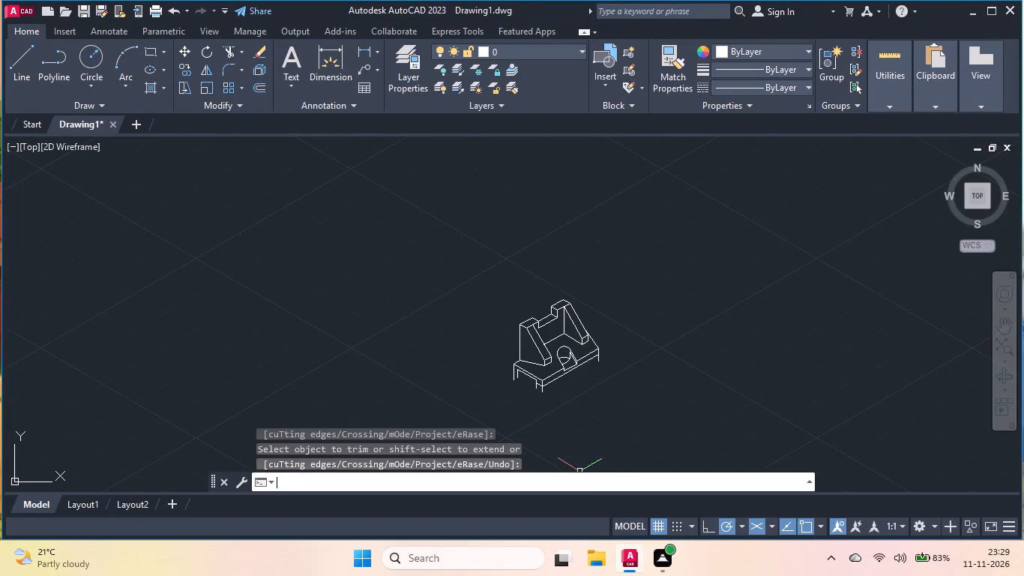
Turn off log file recording with LOGFILEOFF.
{"action": "type", "text": "log"}
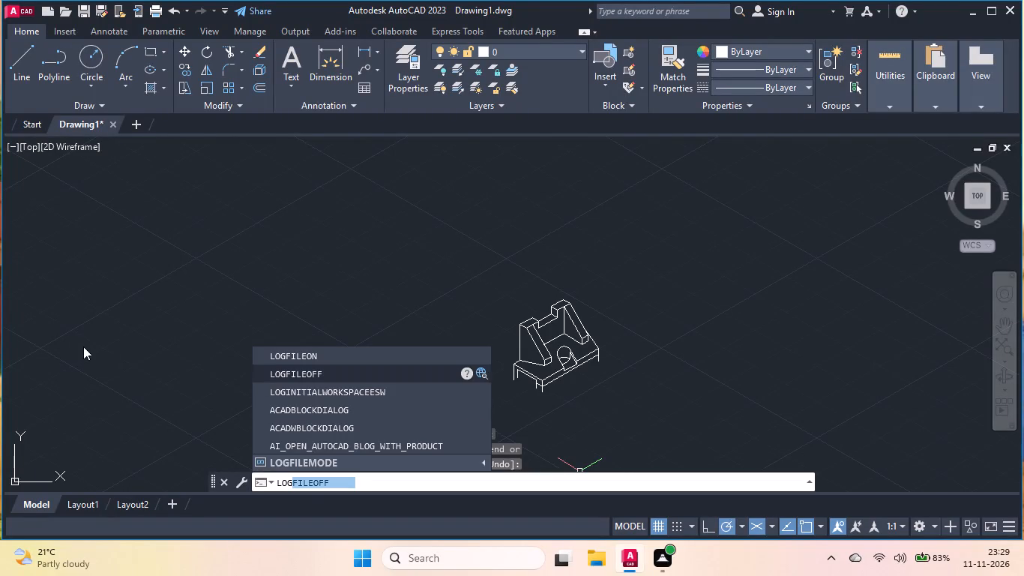
{"action": "left_click", "coordinate": [297, 375]}
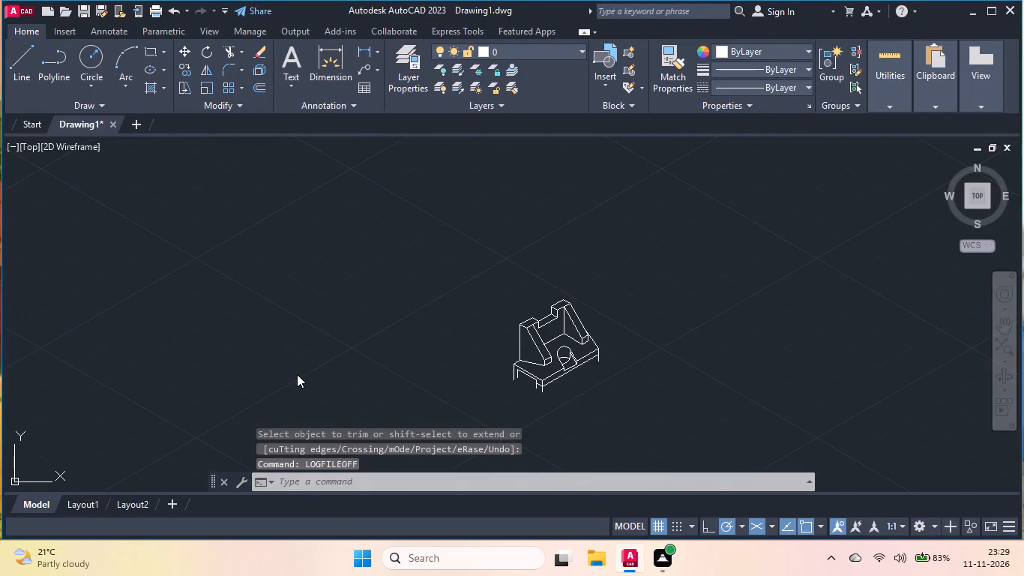
Save the drawing as 26 in the Documents folder, in the AutoCAD 2018 Drawing format.
{"action": "key", "text": "ctrl+s"}
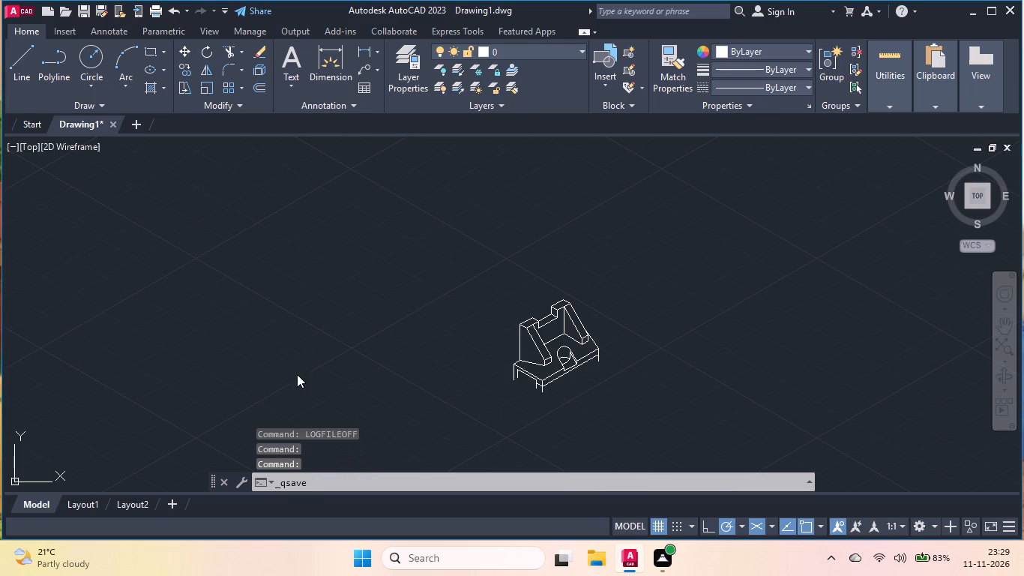
{"action": "left_click", "coordinate": [315, 196]}
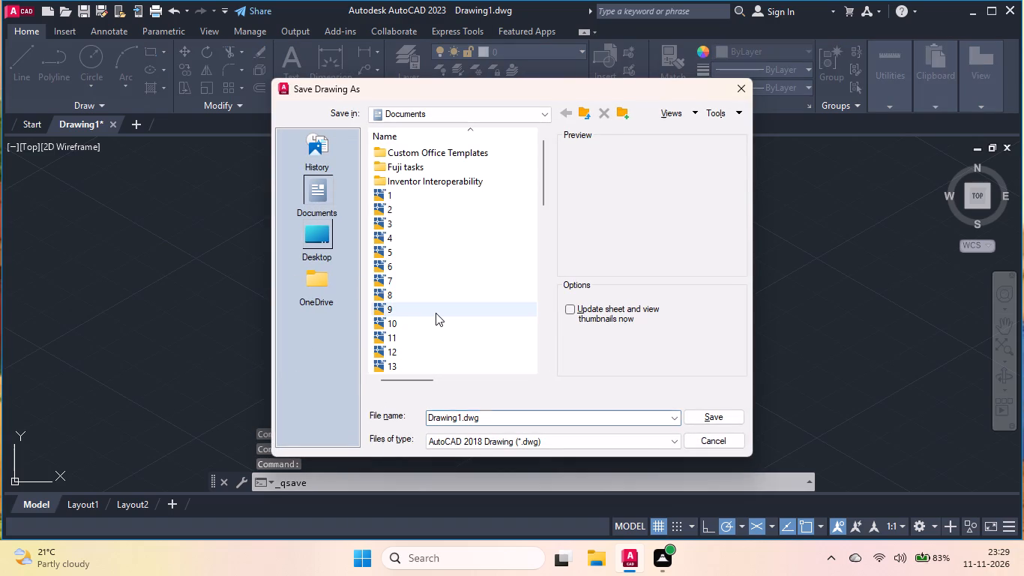
{"action": "scroll", "coordinate": [436, 313], "scroll_direction": "down", "scroll_amount": 5}
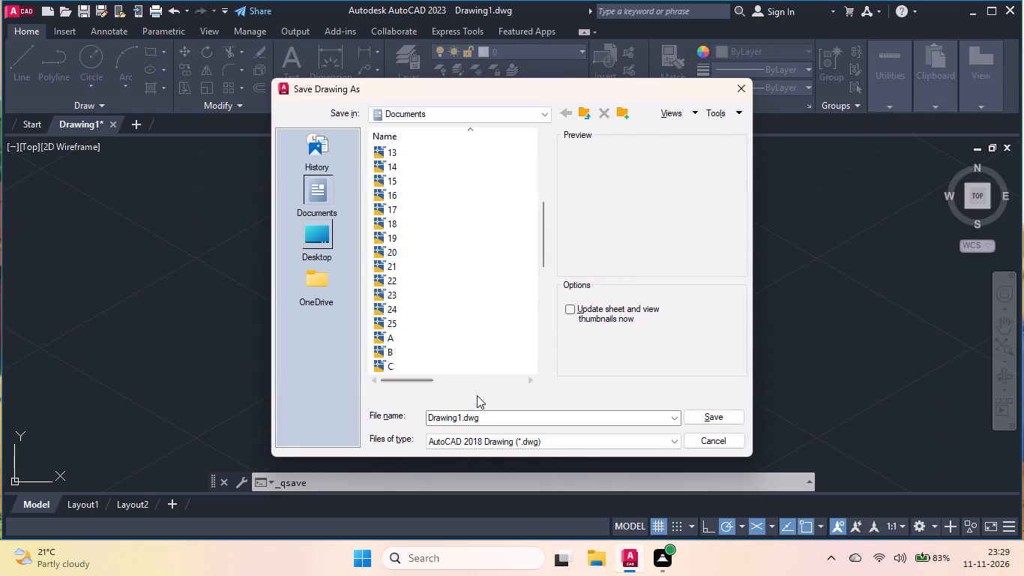
{"action": "left_click", "coordinate": [502, 419]}
{"action": "key", "text": "BackSpace"}
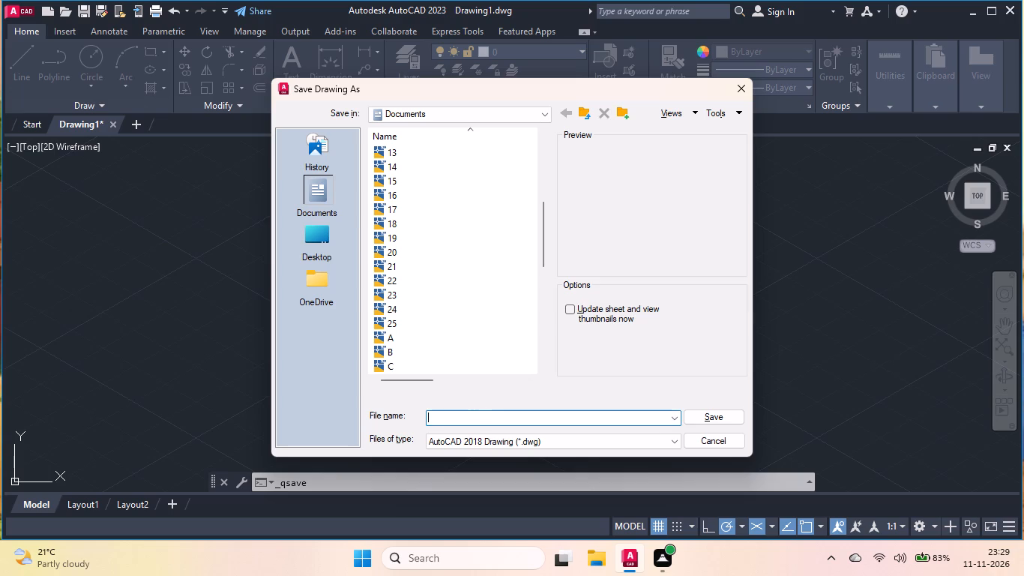
{"action": "type", "text": "25"}
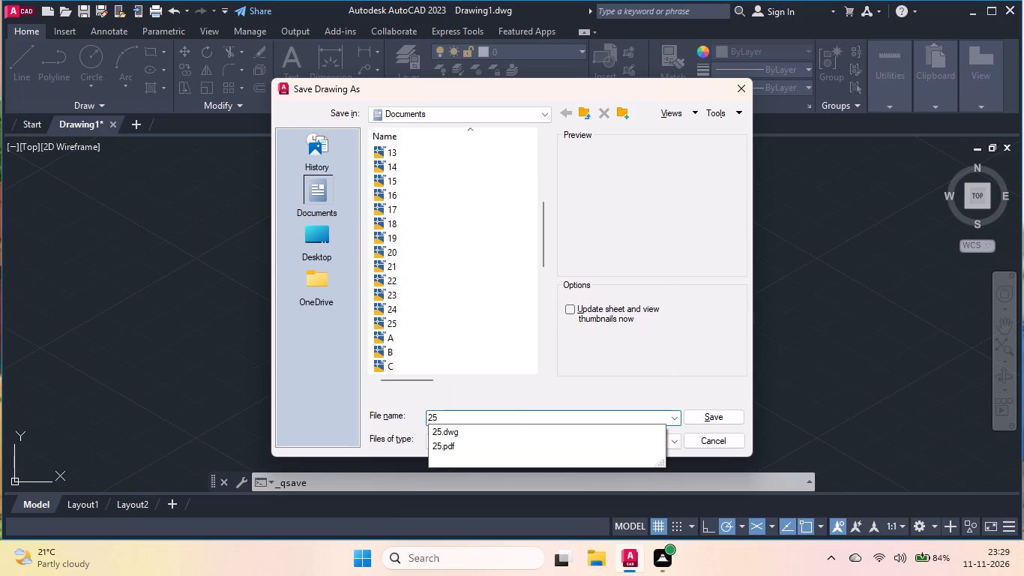
{"action": "key", "text": "BackSpace"}
{"action": "key", "text": "6"}
{"action": "key", "text": "Return"}
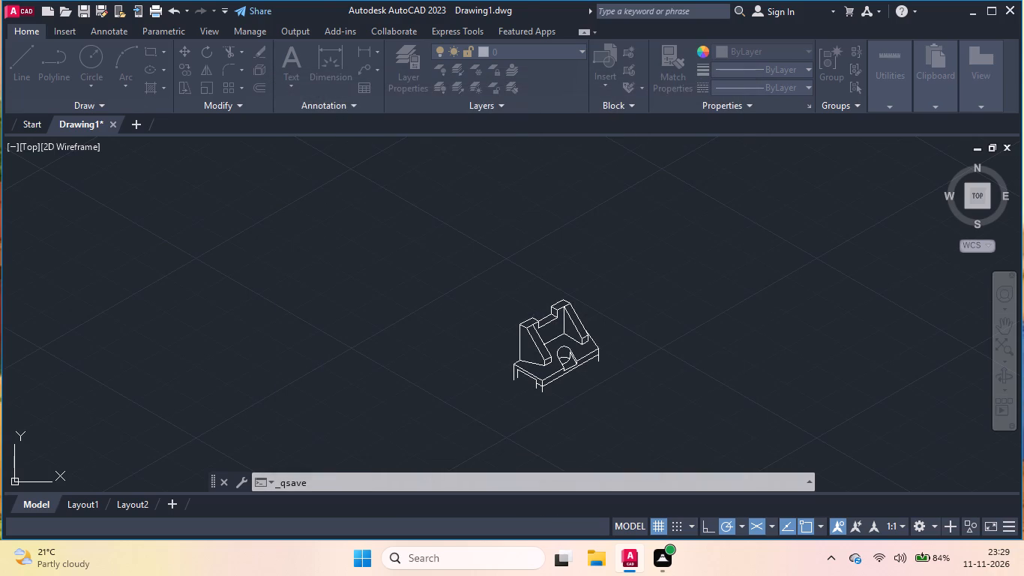
Set up a plot with the DWG To PDF.pc3 plotter and a window plot area enclosing the whole isometric part.
{"action": "type", "text": "plot"}
{"action": "key", "text": "Return"}
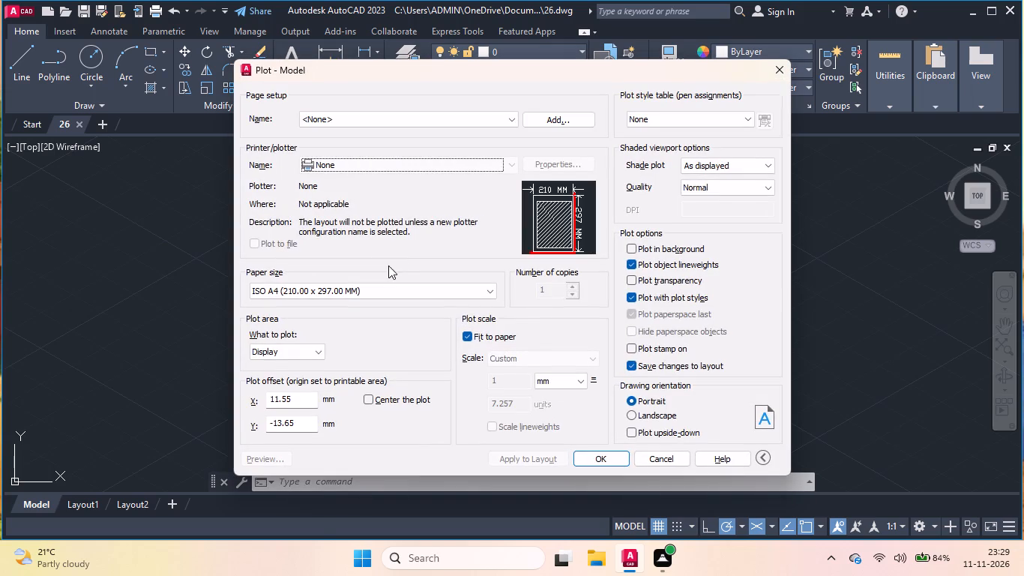
{"action": "left_click", "coordinate": [346, 160]}
{"action": "left_click", "coordinate": [362, 313]}
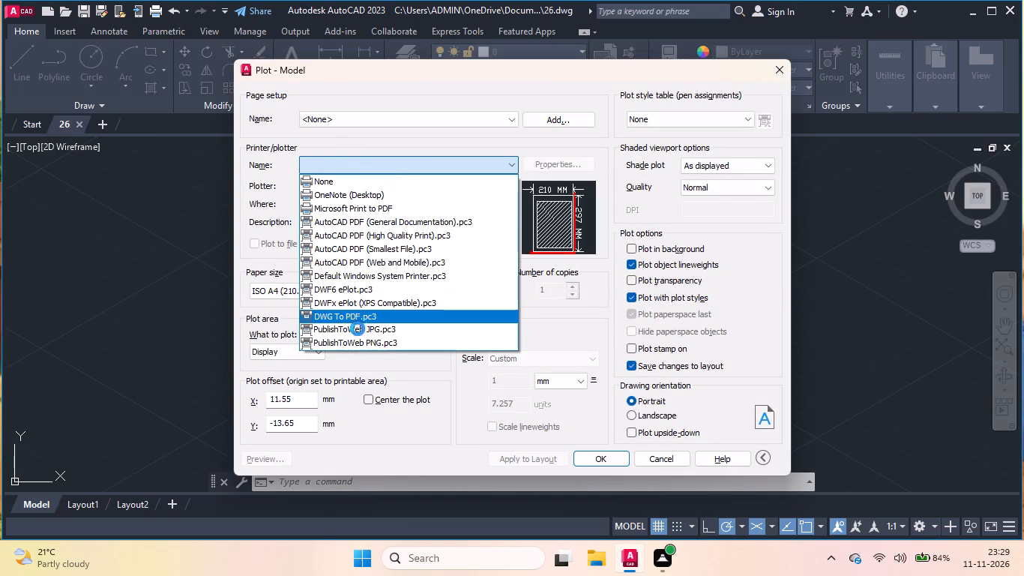
{"action": "left_click", "coordinate": [318, 354]}
{"action": "left_click", "coordinate": [316, 390]}
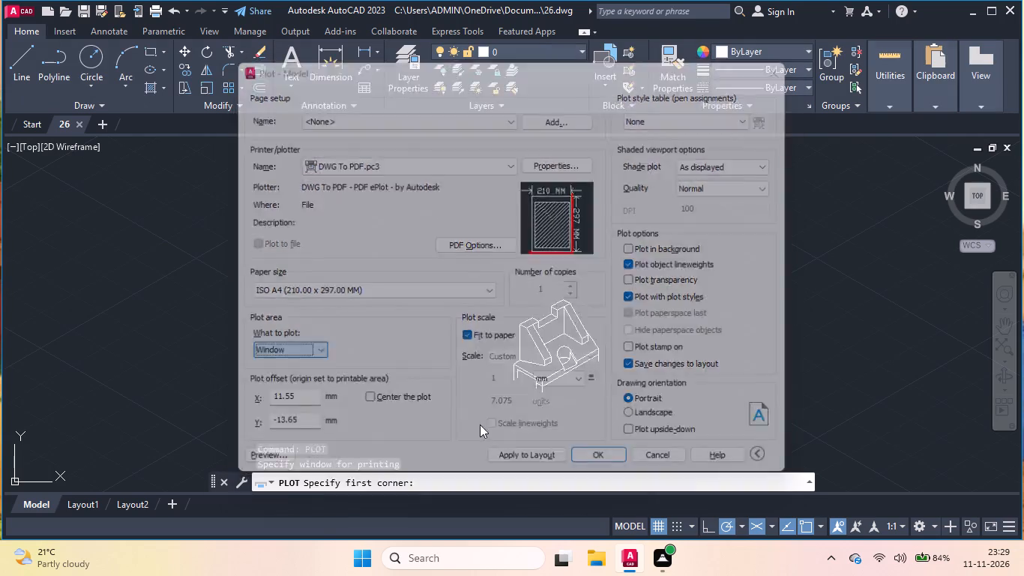
{"action": "double_click", "coordinate": [412, 268]}
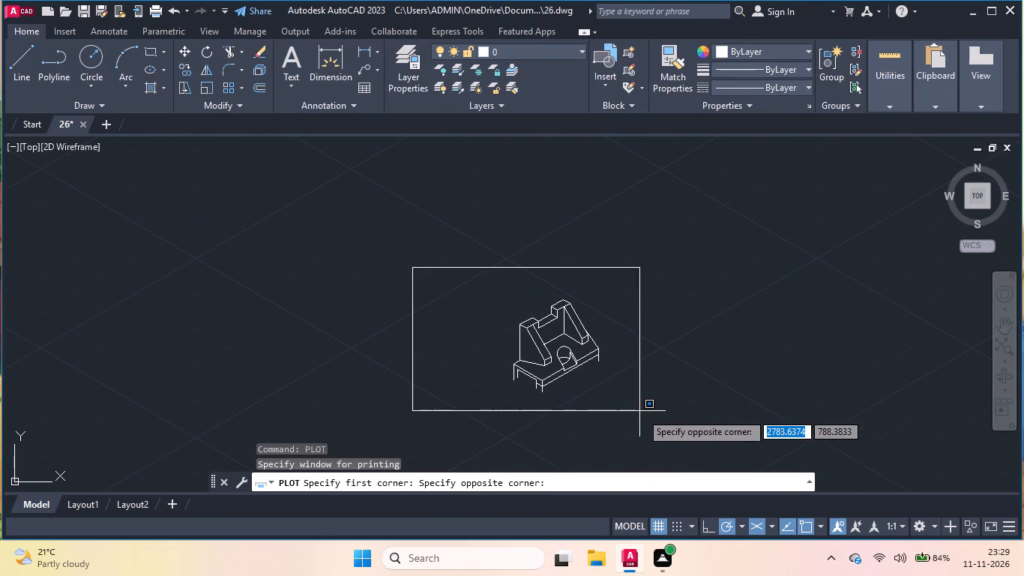
{"action": "left_click", "coordinate": [646, 433]}
Plot to a PDF file named 26 in the Documents folder, check the opened PDF, and return to the AutoCAD drawing.
{"action": "left_click", "coordinate": [609, 458]}
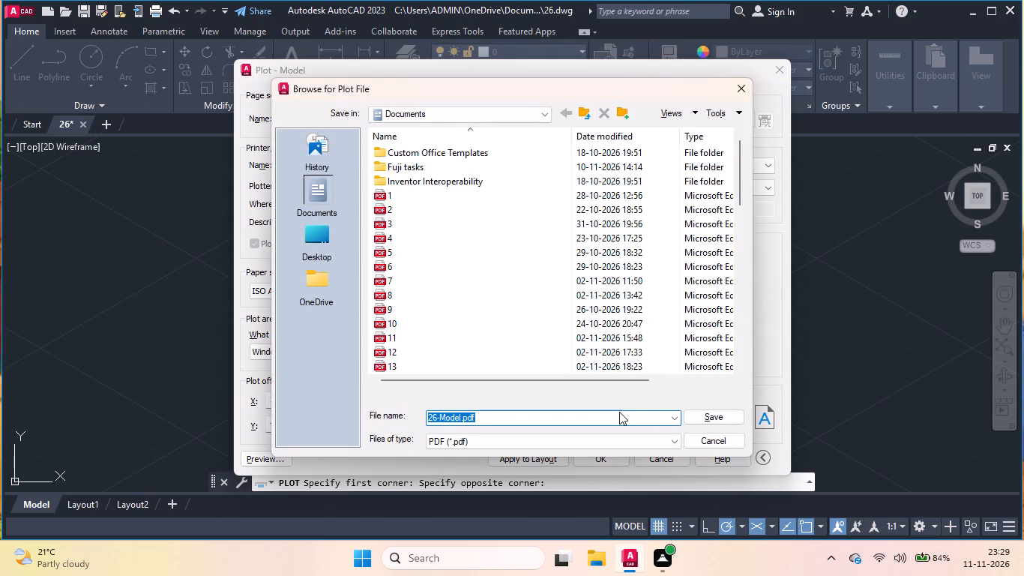
{"action": "left_click", "coordinate": [619, 412]}
{"action": "left_click", "coordinate": [586, 419]}
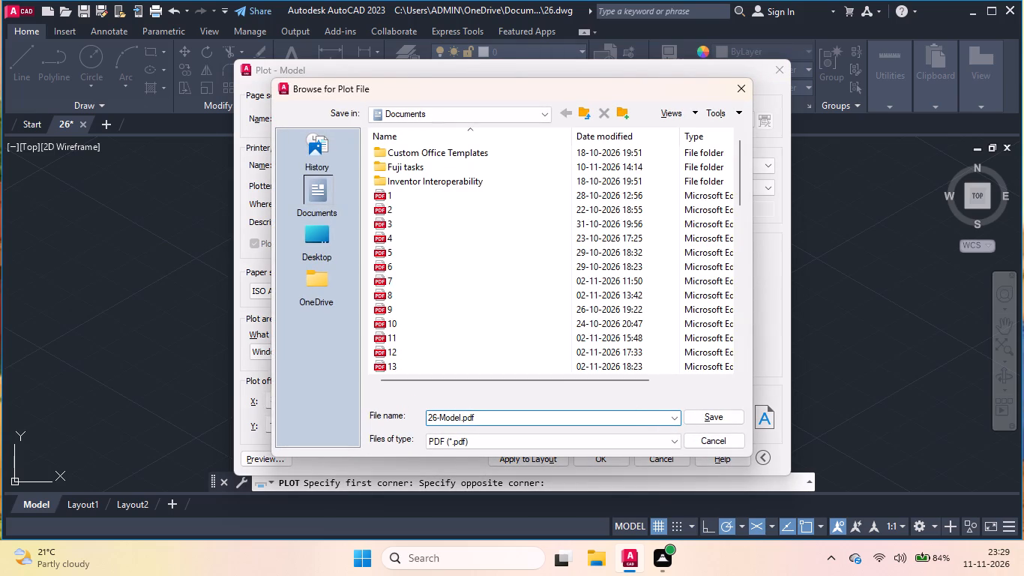
{"action": "key", "text": "BackSpace"}
{"action": "key", "text": "BackSpace"}
{"action": "key", "text": "BackSpace"}
{"action": "key", "text": "BackSpace"}
{"action": "key", "text": "BackSpace"}
{"action": "key", "text": "BackSpace"}
{"action": "key", "text": "BackSpace"}
{"action": "key", "text": "BackSpace"}
{"action": "key", "text": "BackSpace"}
{"action": "key", "text": "BackSpace"}
{"action": "key", "text": "BackSpace"}
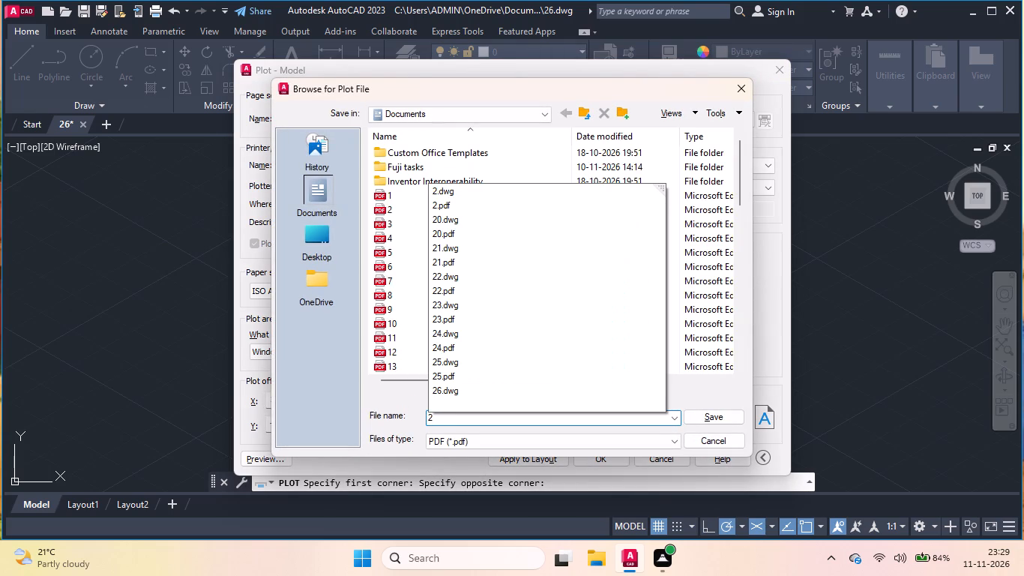
{"action": "key", "text": "6"}
{"action": "key", "text": "Return"}
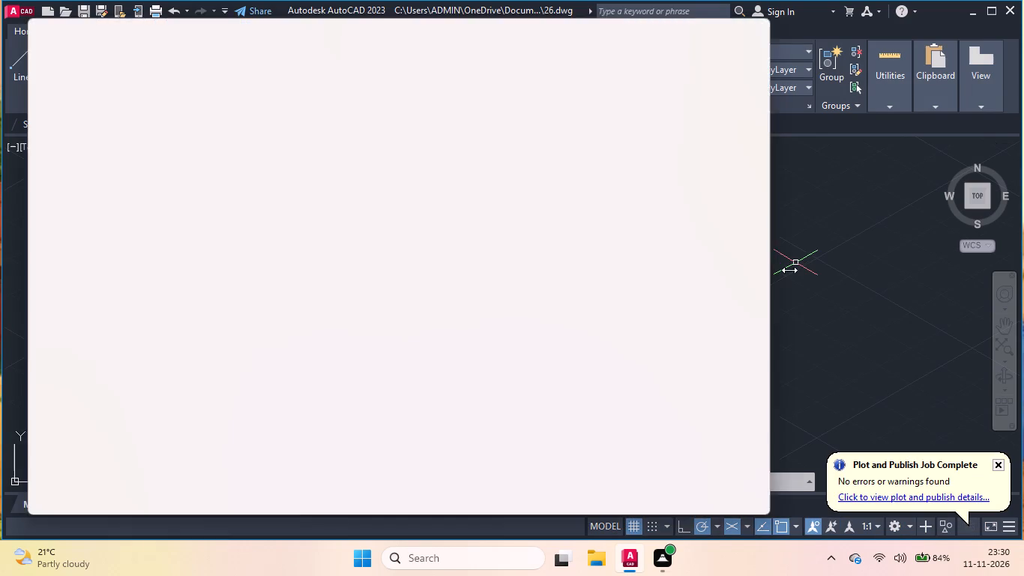
{"action": "scroll", "coordinate": [607, 295], "scroll_direction": "down", "scroll_amount": 8}
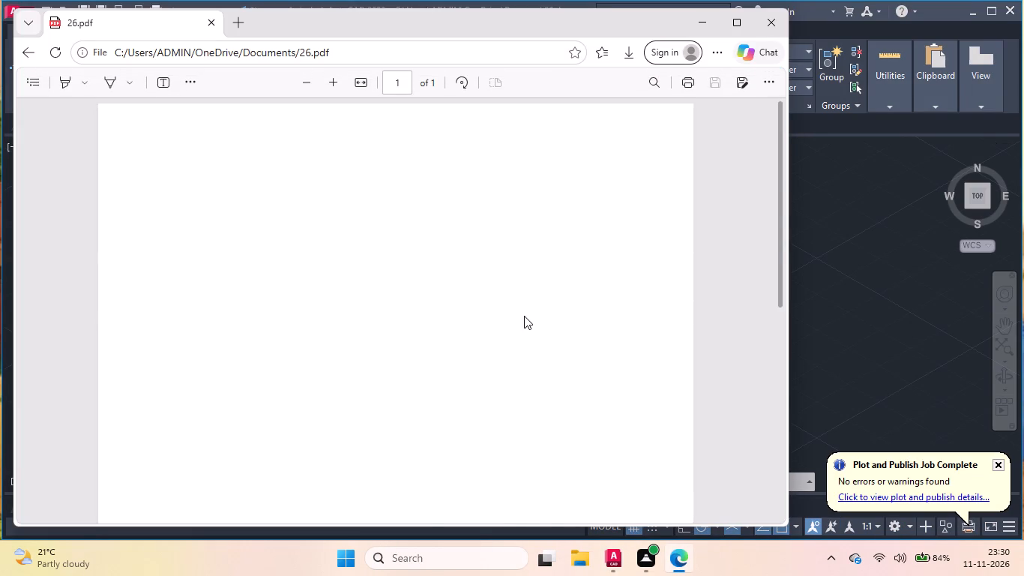
{"action": "scroll", "coordinate": [524, 316], "scroll_direction": "down", "scroll_amount": 5}
{"action": "double_click", "coordinate": [896, 286]}
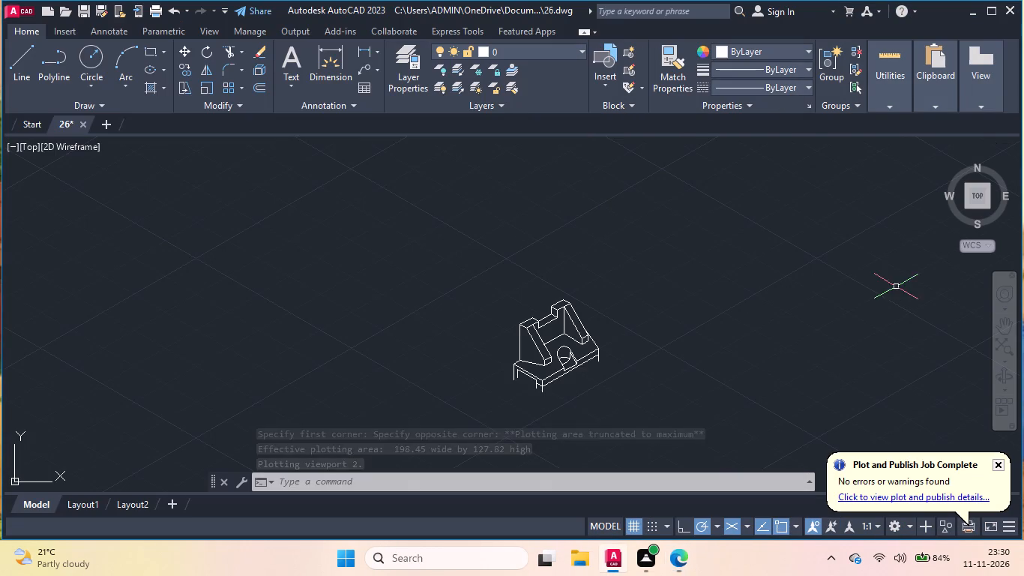